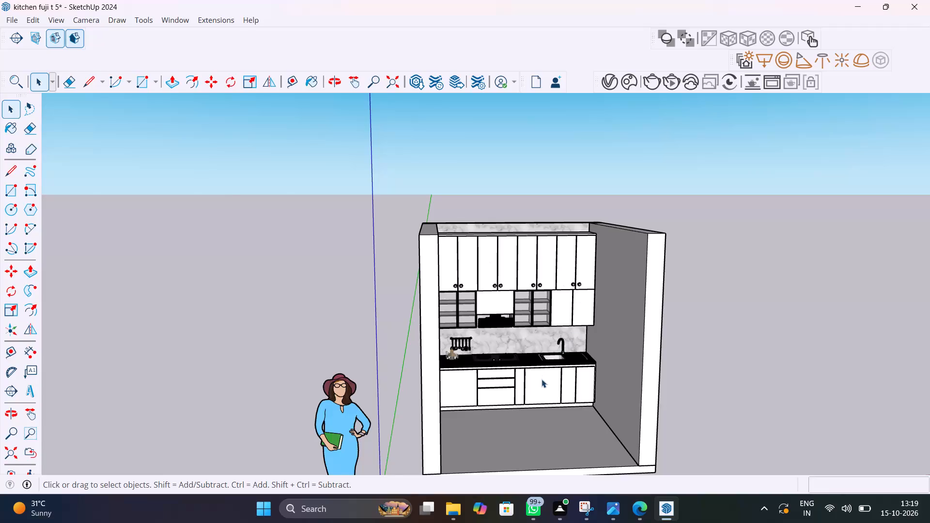
Open 3D Warehouse to find accessories for the kitchen.
scroll(542, 380, up, 8)
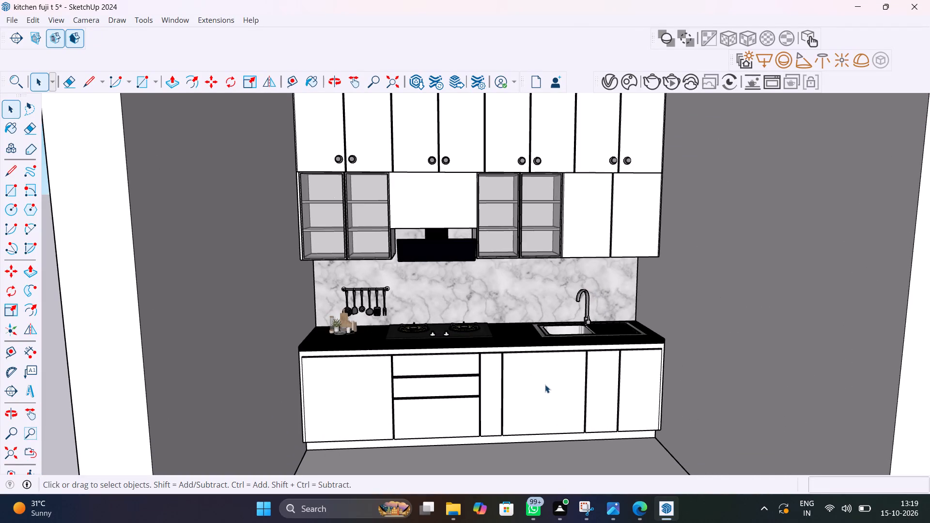
middle_drag(498, 363, 503, 386)
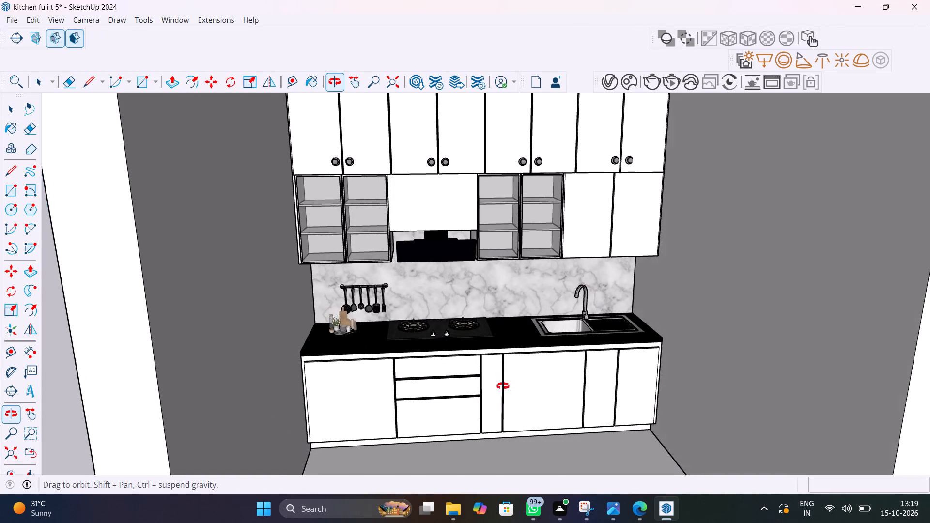
middle_drag(503, 386, 476, 360)
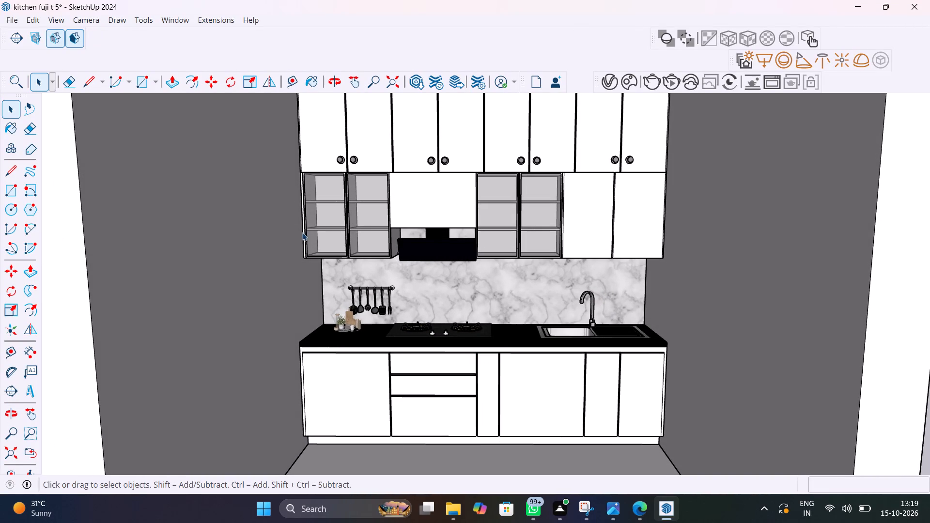
click(183, 24)
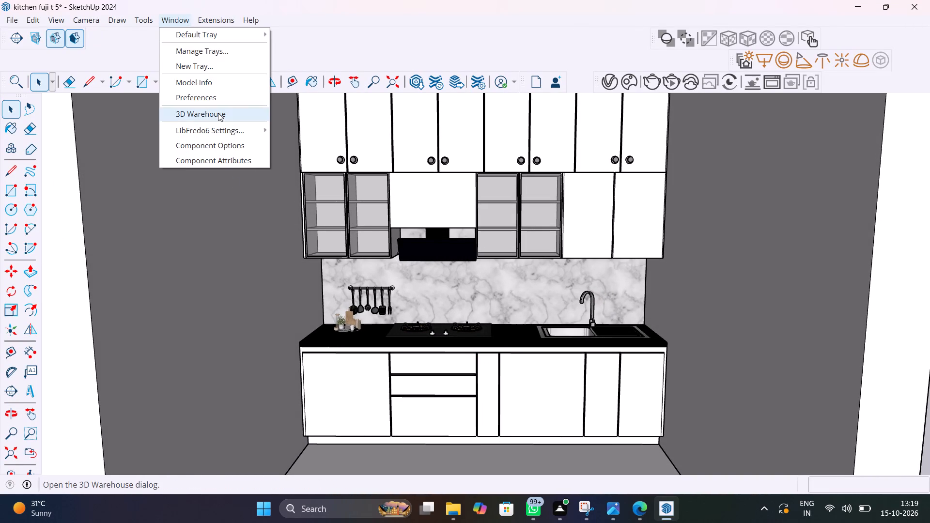
click(218, 113)
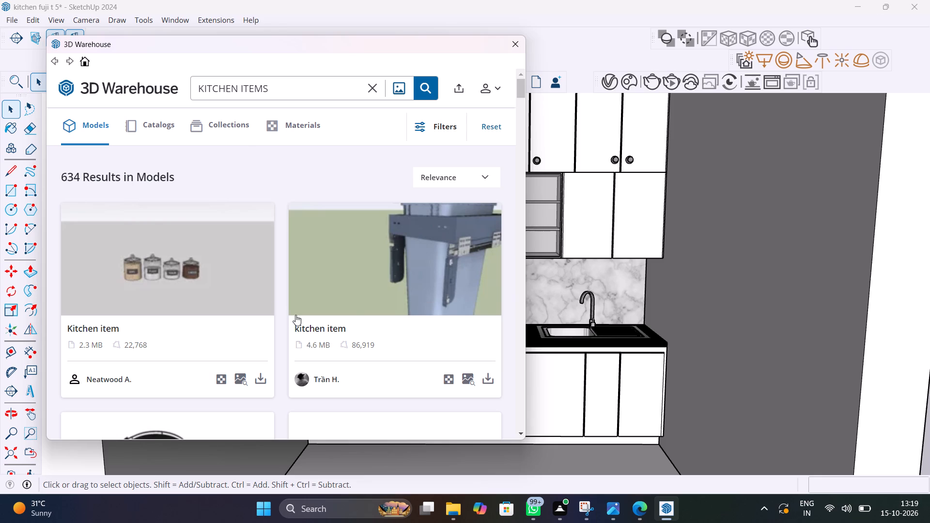
Look through the KITCHEN ITEMS model results for suitable accessories for the kitchen.
scroll(274, 300, down, 15)
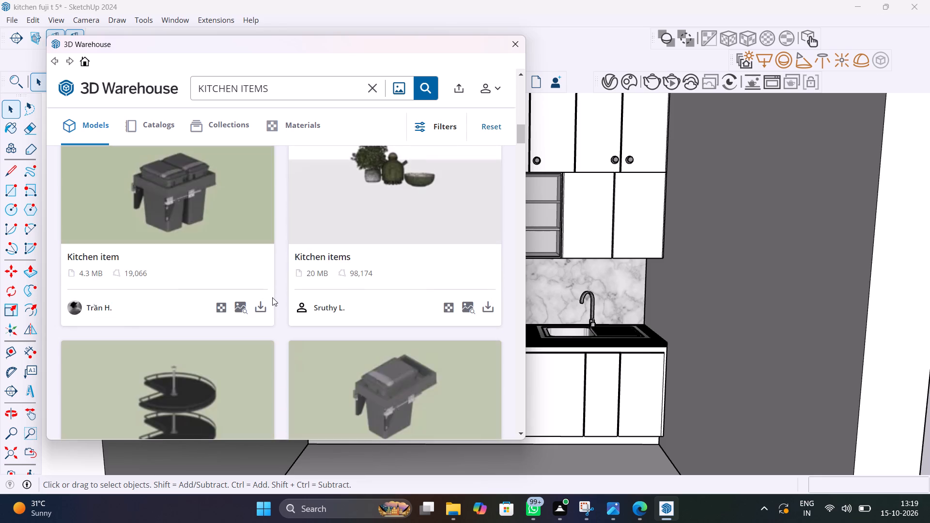
scroll(272, 297, down, 12)
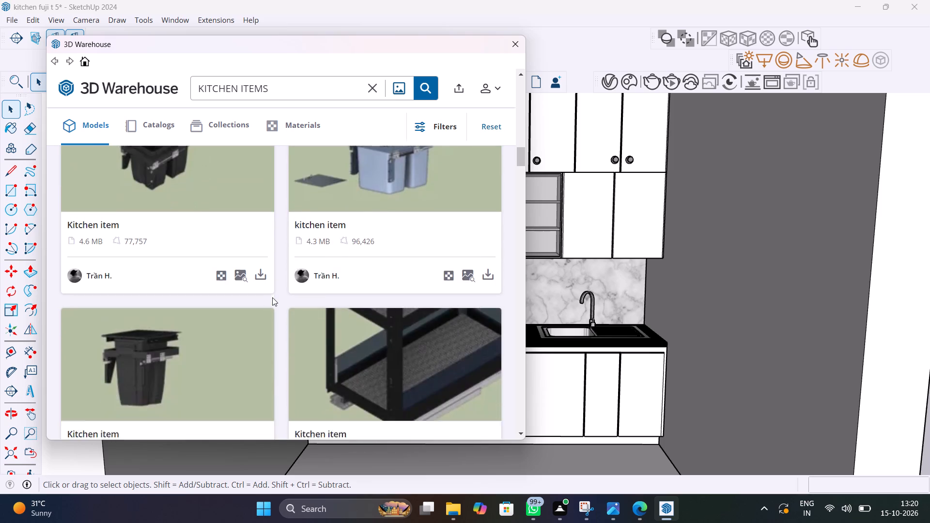
scroll(272, 297, down, 11)
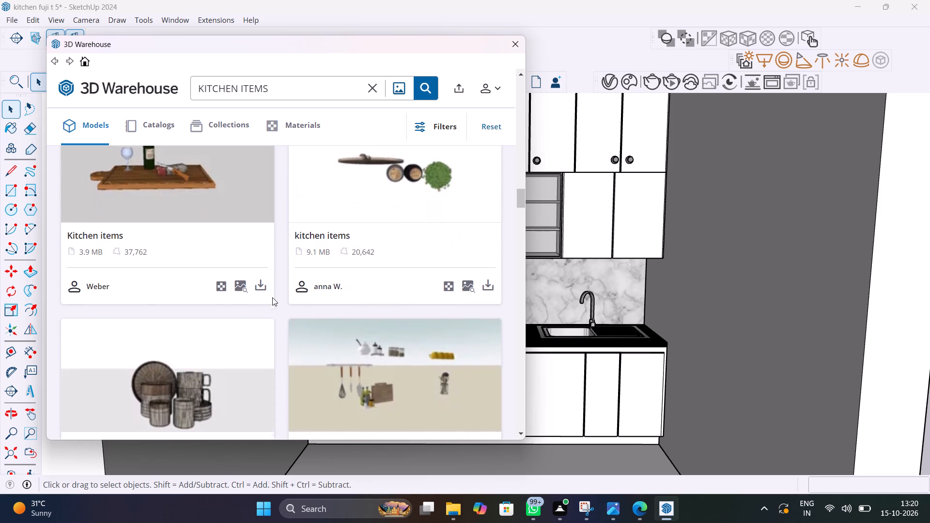
scroll(272, 297, down, 5)
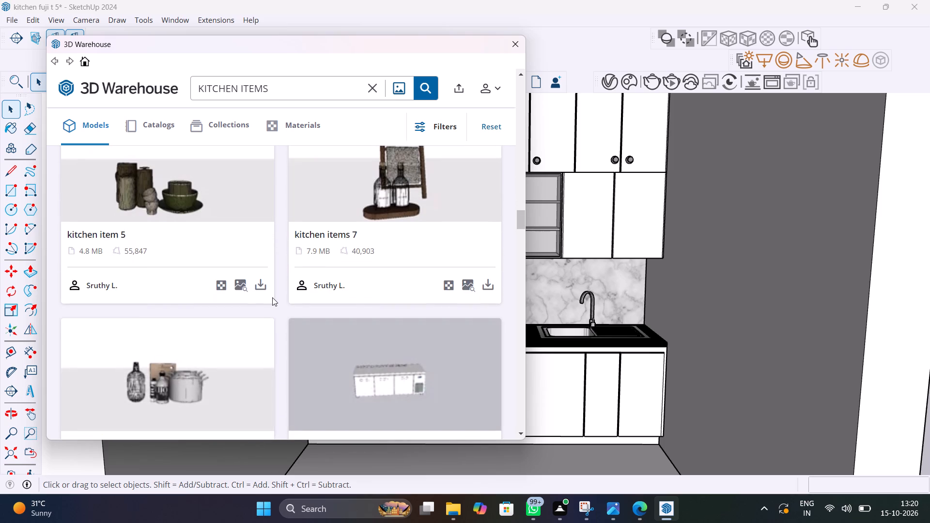
scroll(272, 297, down, 6)
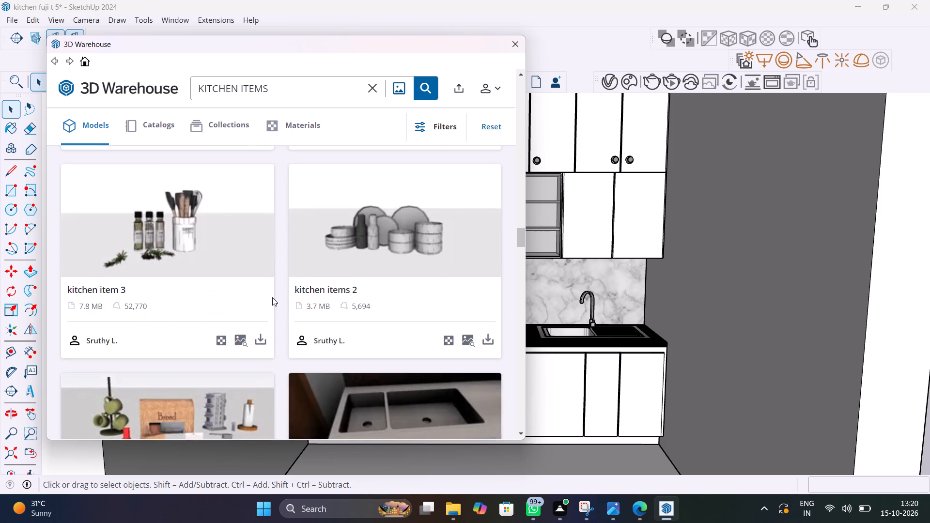
scroll(272, 297, down, 14)
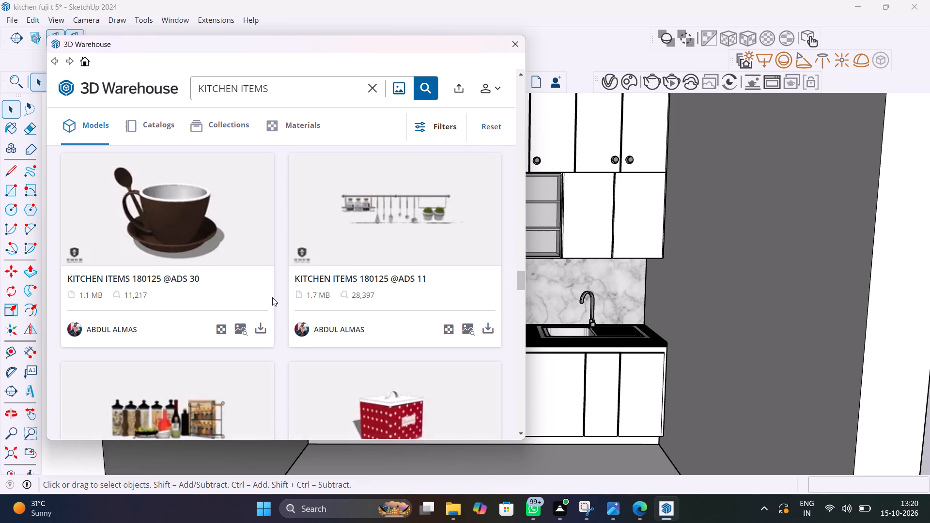
scroll(272, 297, down, 4)
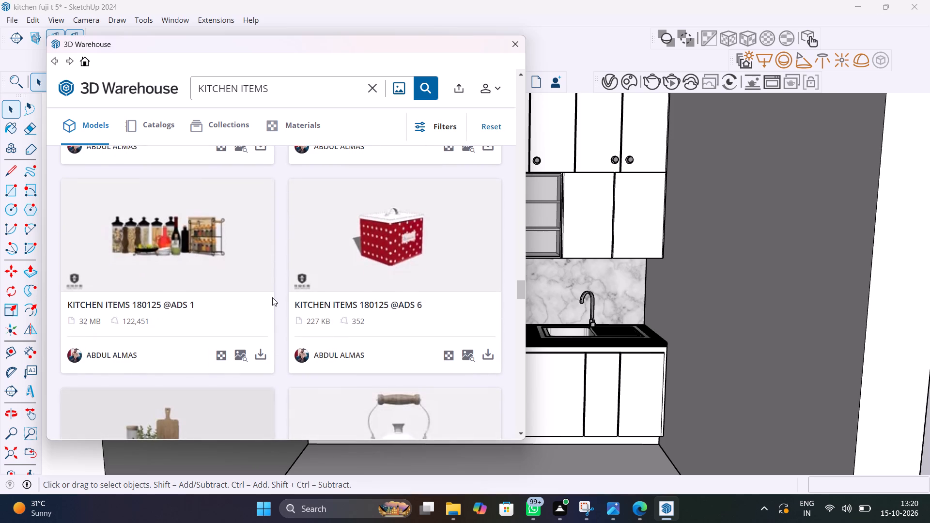
scroll(272, 297, down, 3)
scroll(272, 297, up, 2)
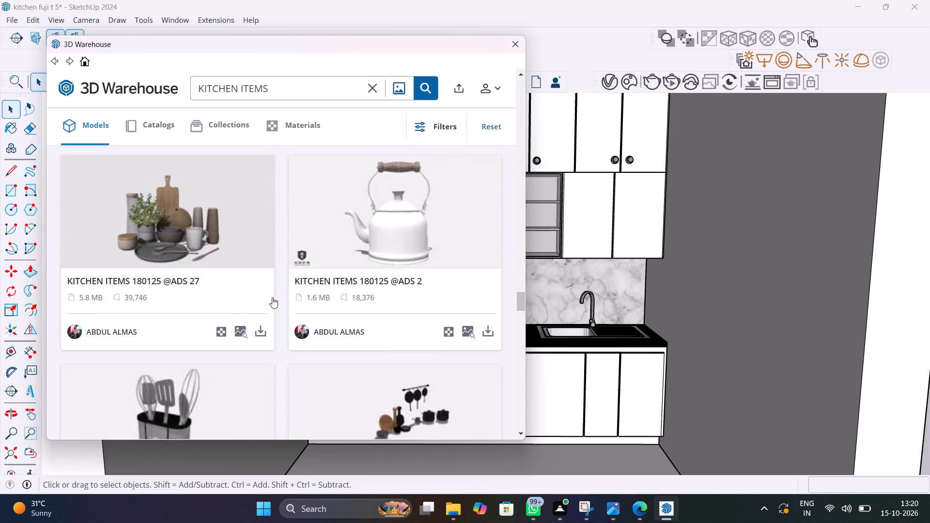
scroll(272, 297, up, 20)
scroll(272, 297, up, 2)
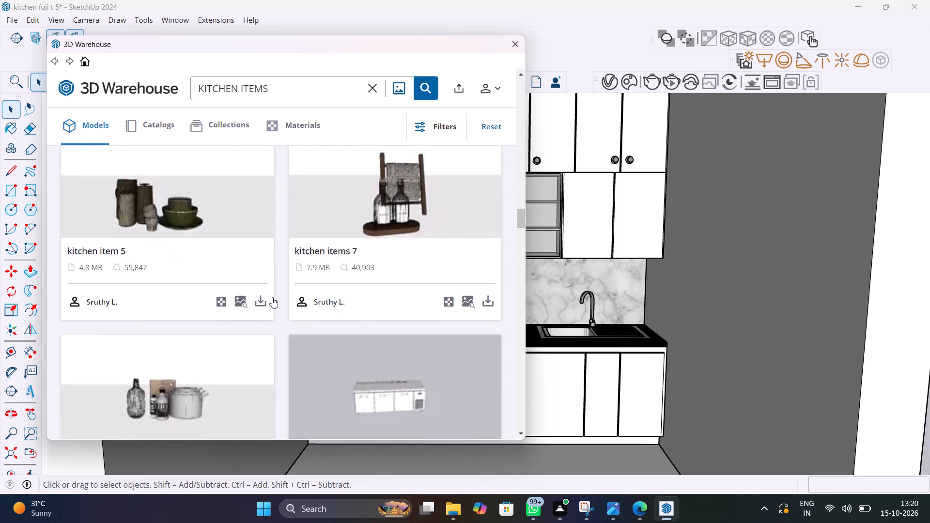
scroll(272, 297, up, 20)
scroll(272, 297, up, 12)
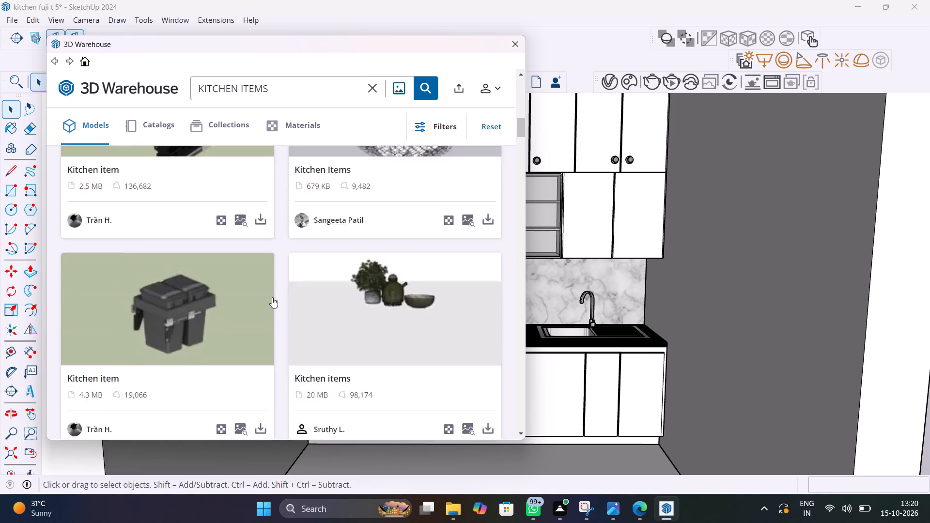
scroll(272, 297, up, 18)
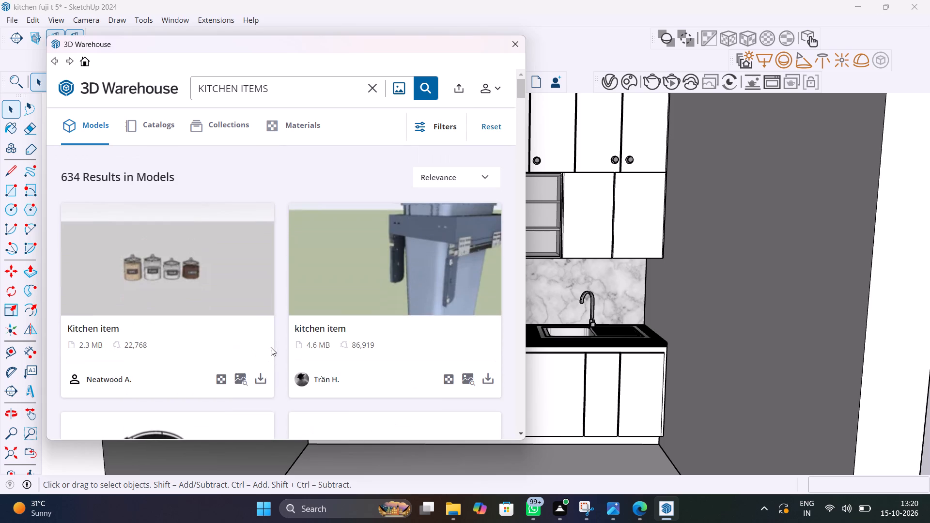
Load the 2.3 MB Kitchen item jar set directly into the model and place it on the ground beside the kitchen room.
click(260, 376)
click(256, 257)
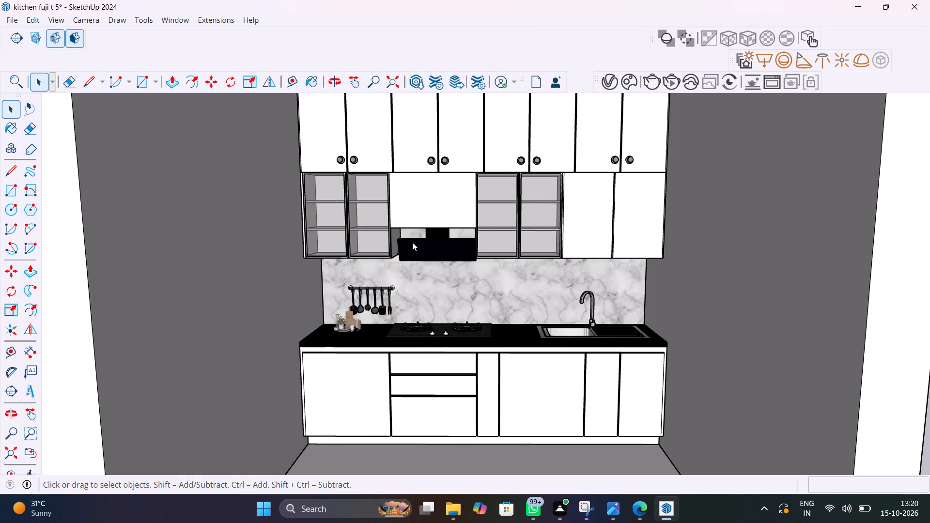
scroll(380, 232, down, 6)
click(584, 282)
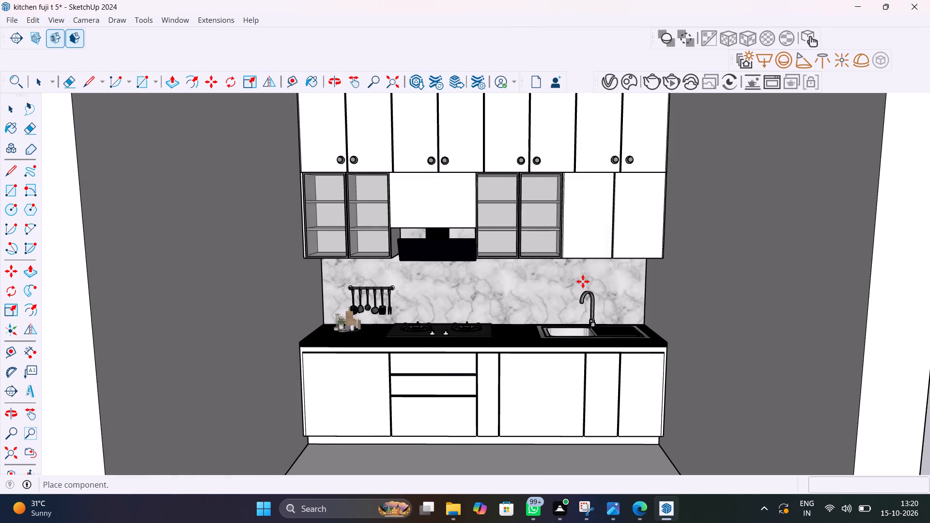
scroll(409, 319, down, 17)
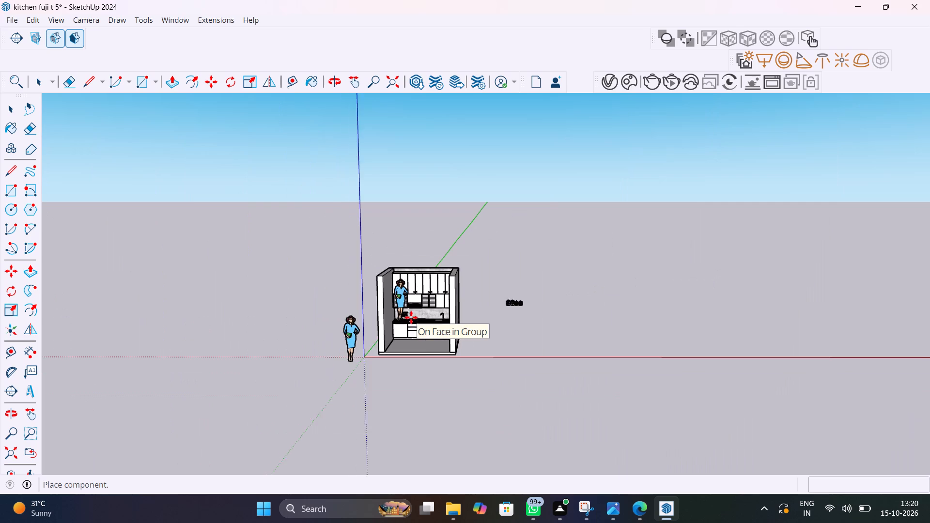
scroll(411, 317, down, 2)
click(537, 352)
key(space)
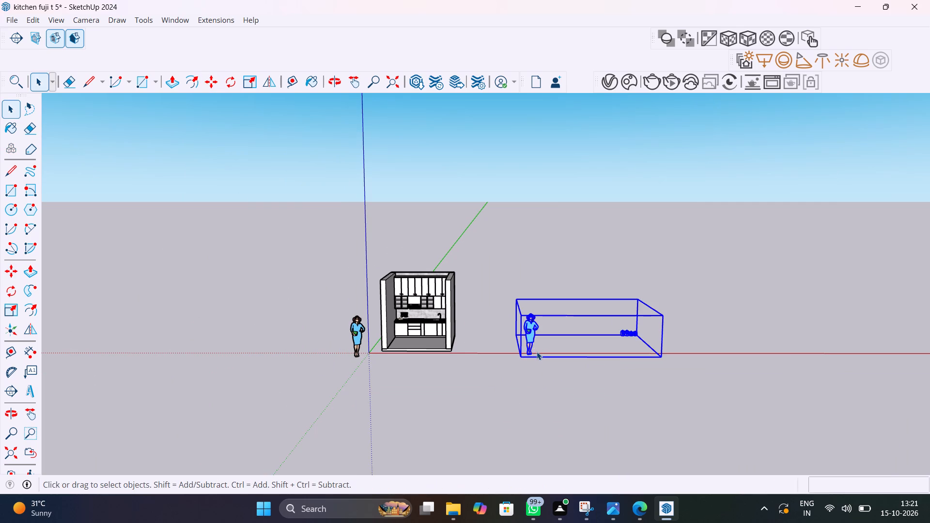
Explode the imported jar model and delete the woman figure that came with it.
right_click(537, 352)
click(536, 318)
right_click(536, 322)
click(569, 101)
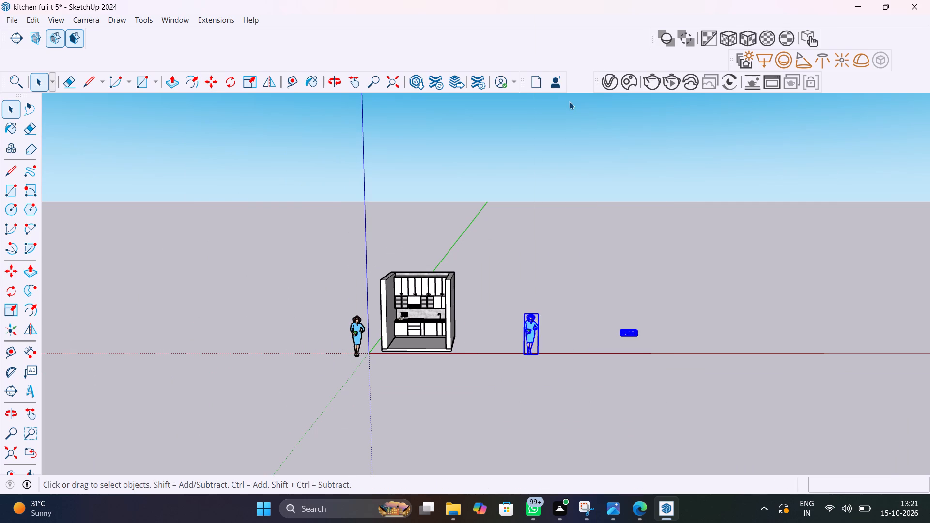
click(582, 294)
click(532, 333)
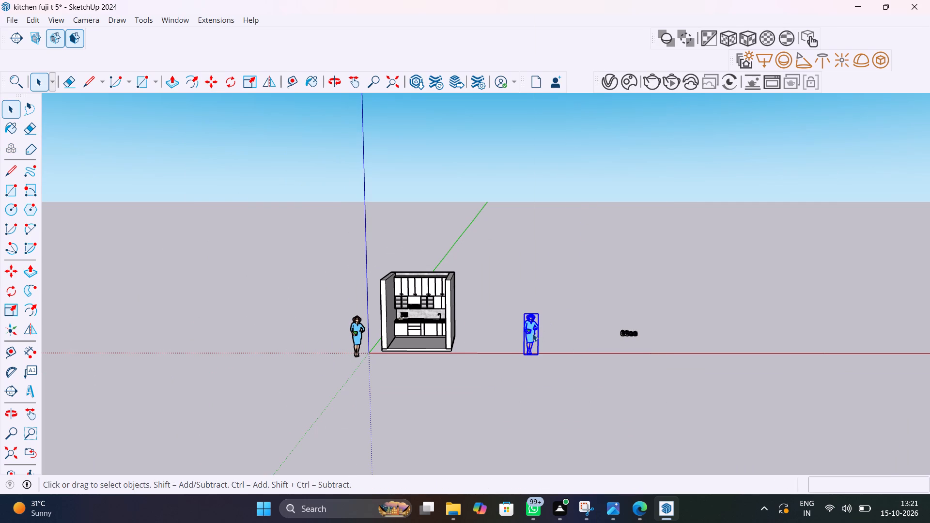
key(Delete)
Copy the group of four jars about 32' 5" onto the floor inside the kitchen room.
scroll(651, 331, up, 14)
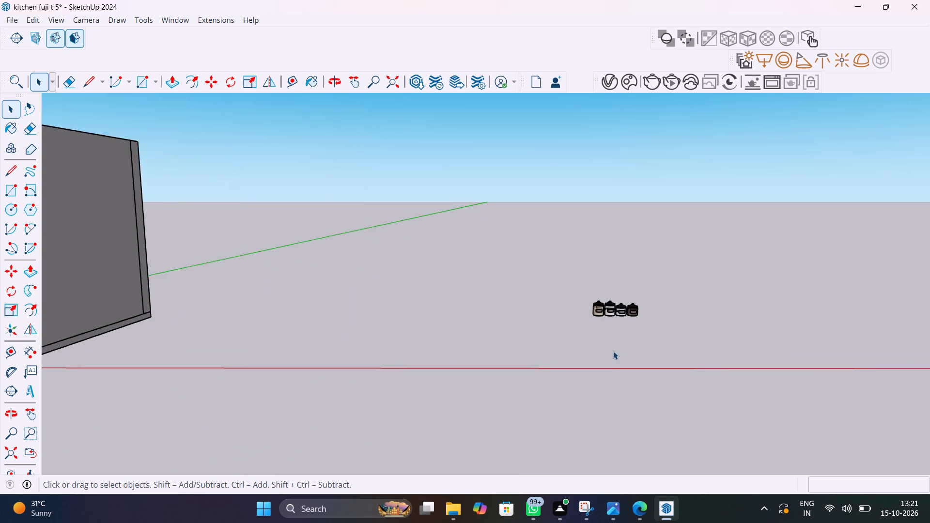
scroll(613, 351, up, 4)
click(598, 288)
right_click(596, 287)
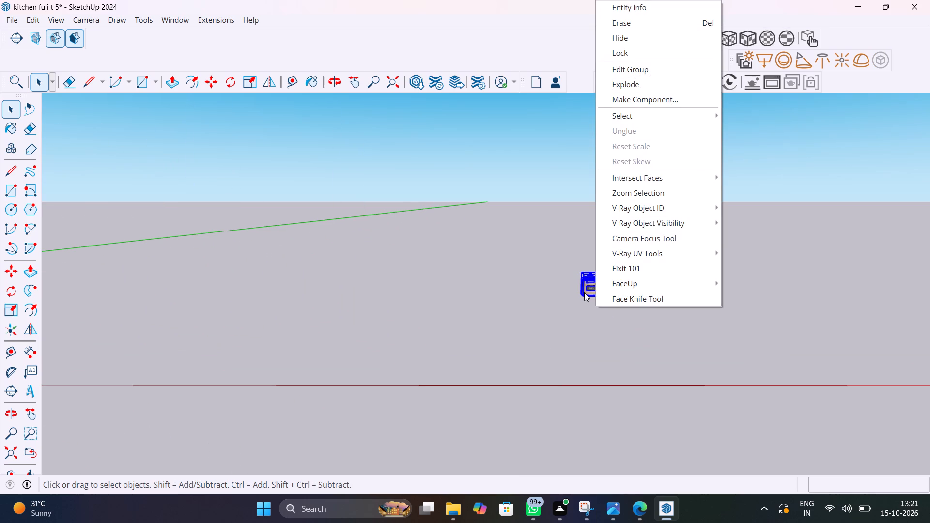
text(KM)
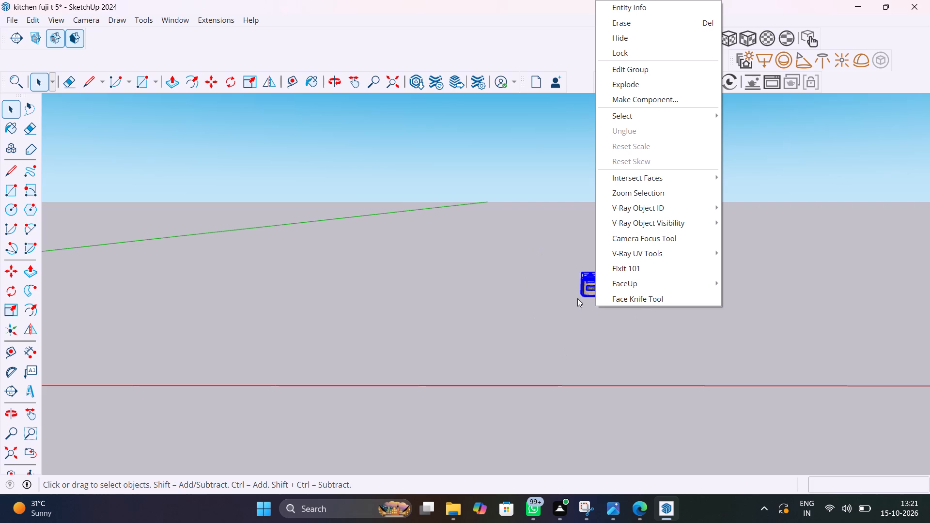
click(577, 298)
click(582, 292)
key(m)
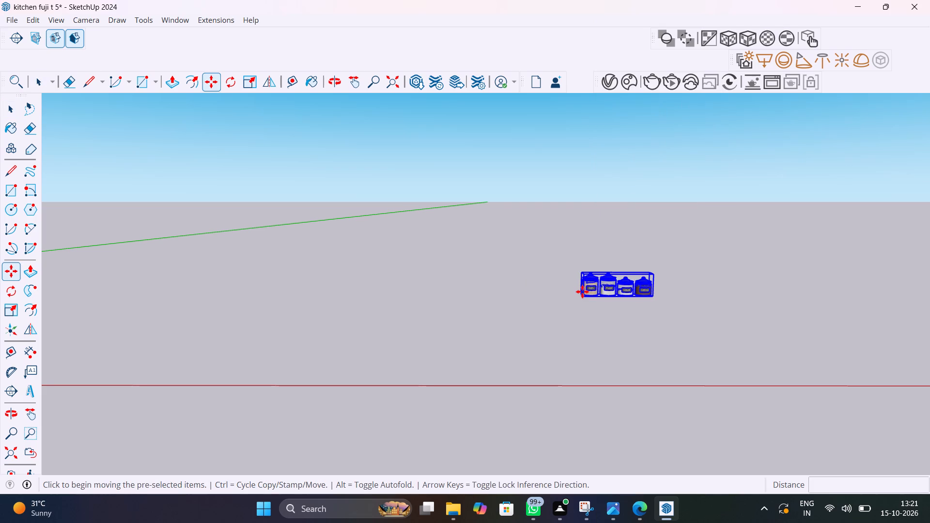
click(583, 299)
scroll(400, 299, down, 17)
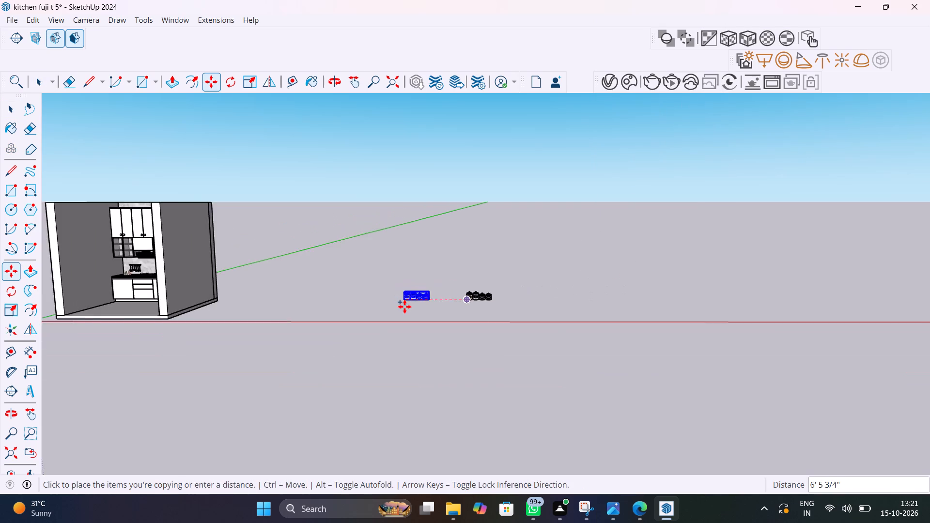
scroll(404, 307, down, 5)
scroll(258, 279, up, 20)
scroll(258, 279, up, 3)
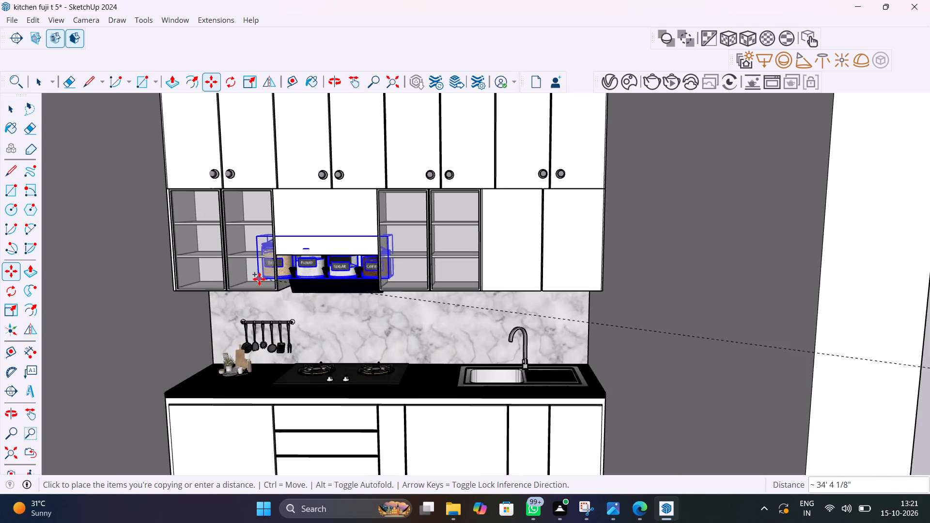
scroll(285, 309, down, 7)
shift+middle_drag(296, 319, 360, 276)
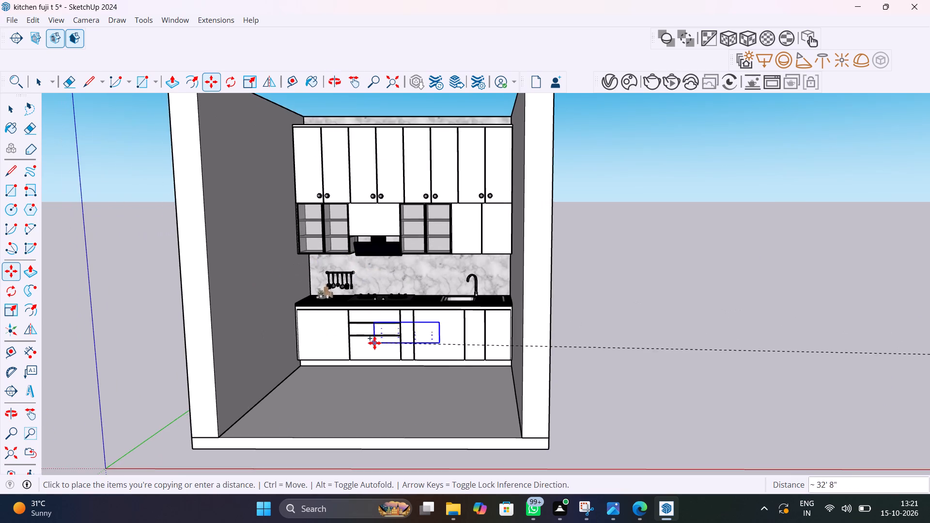
scroll(374, 343, down, 6)
click(374, 376)
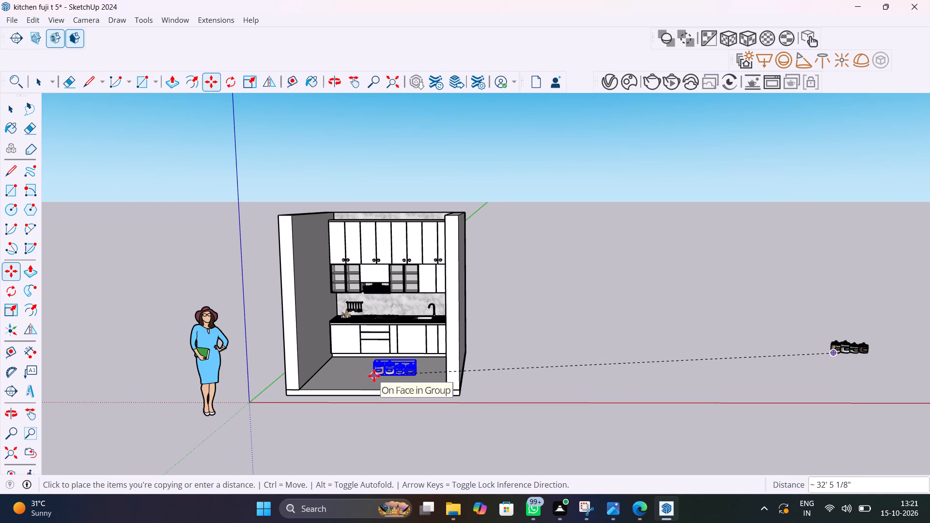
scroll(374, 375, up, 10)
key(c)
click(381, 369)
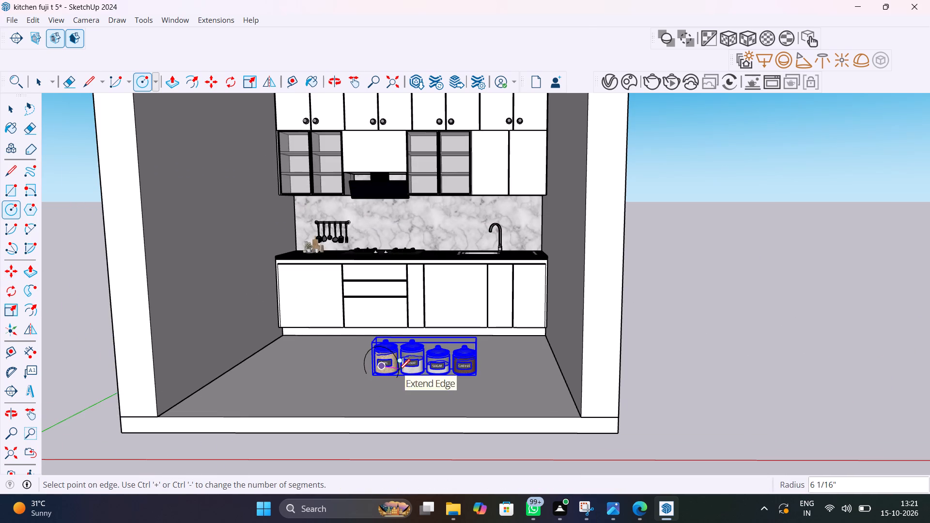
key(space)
Explode the copied jar group on the kitchen floor into separate jars.
click(399, 369)
right_click(399, 369)
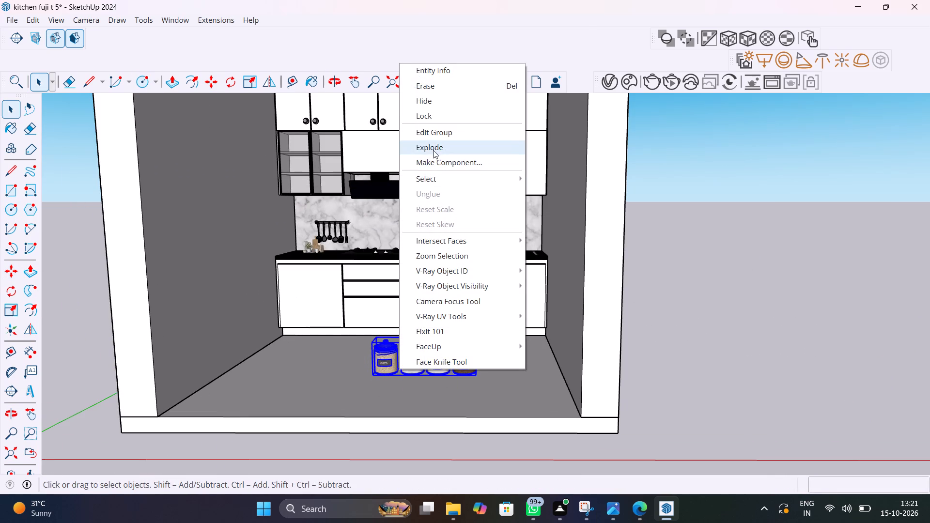
click(433, 150)
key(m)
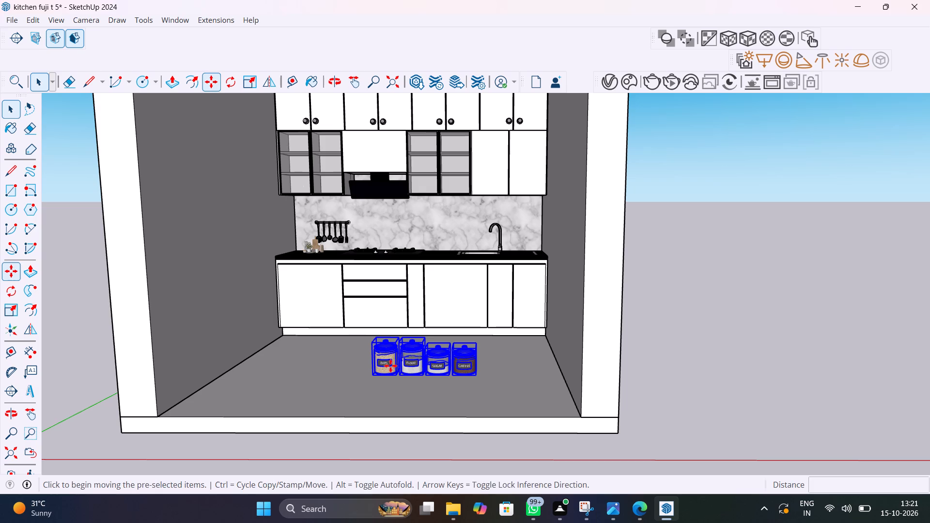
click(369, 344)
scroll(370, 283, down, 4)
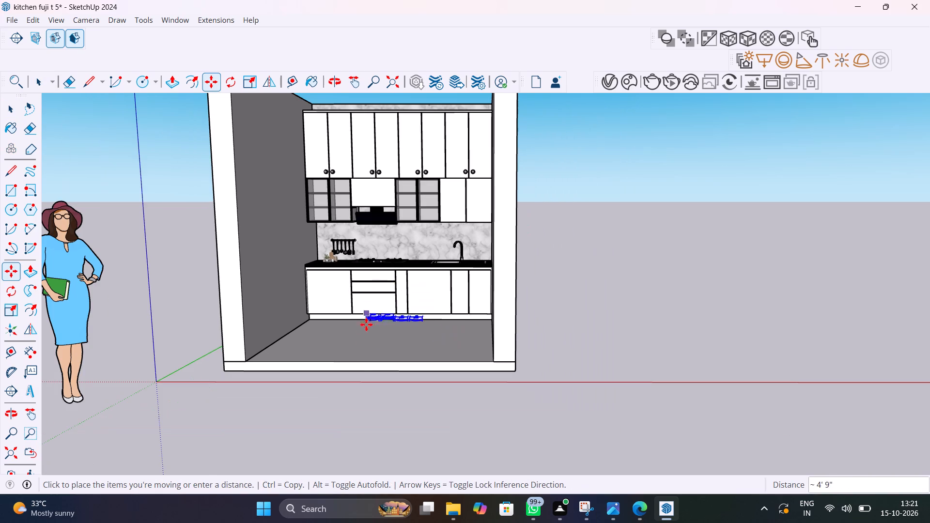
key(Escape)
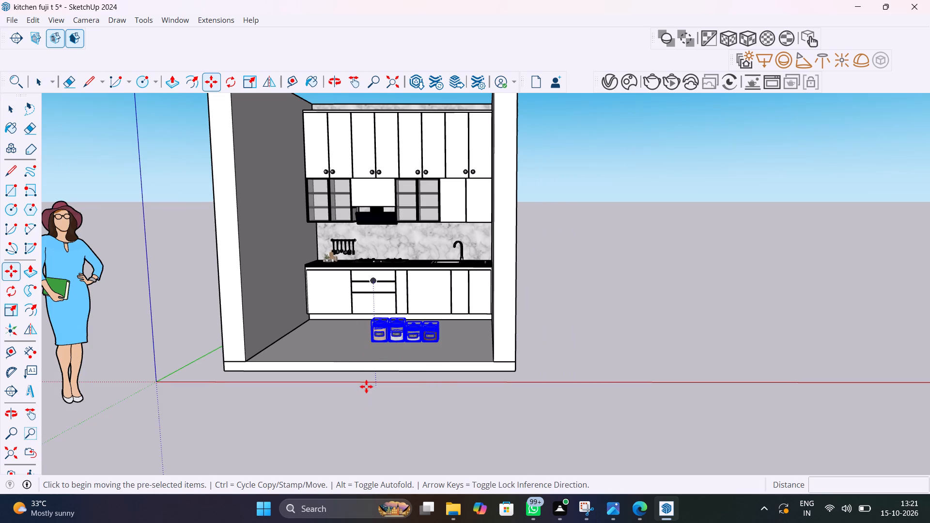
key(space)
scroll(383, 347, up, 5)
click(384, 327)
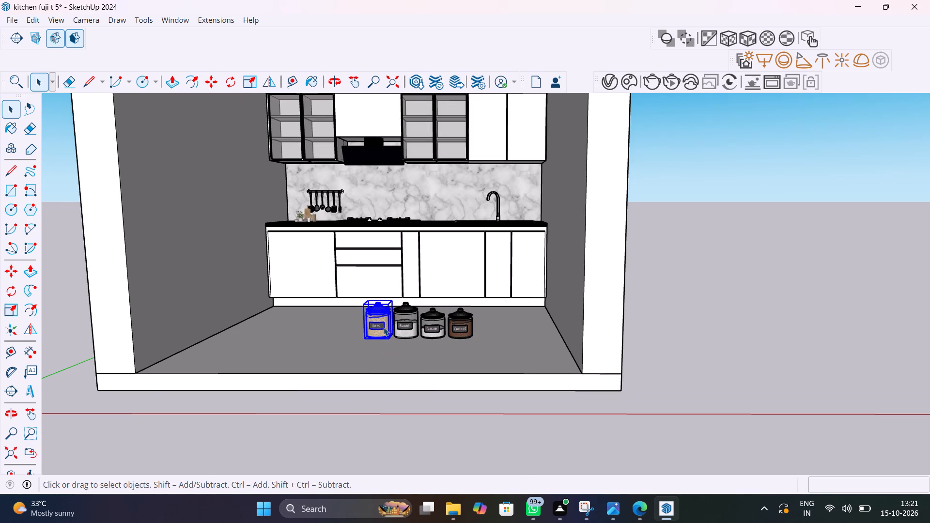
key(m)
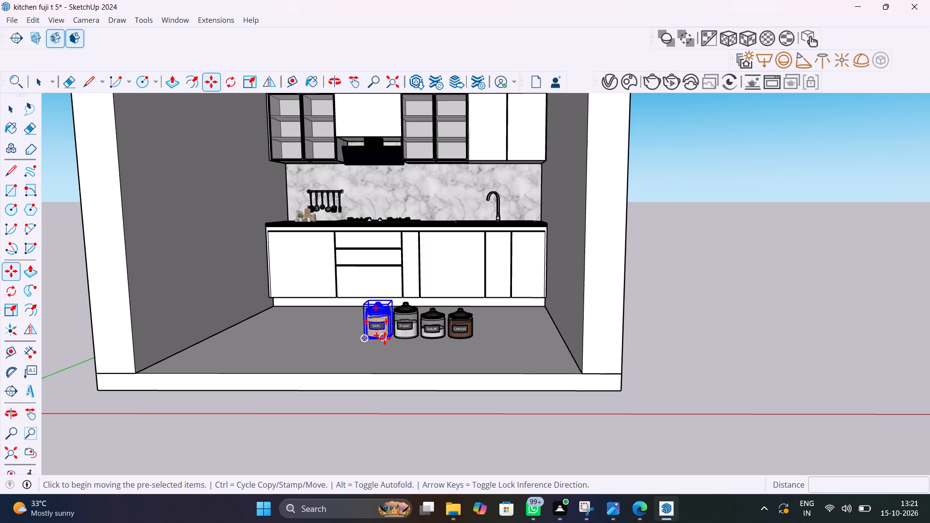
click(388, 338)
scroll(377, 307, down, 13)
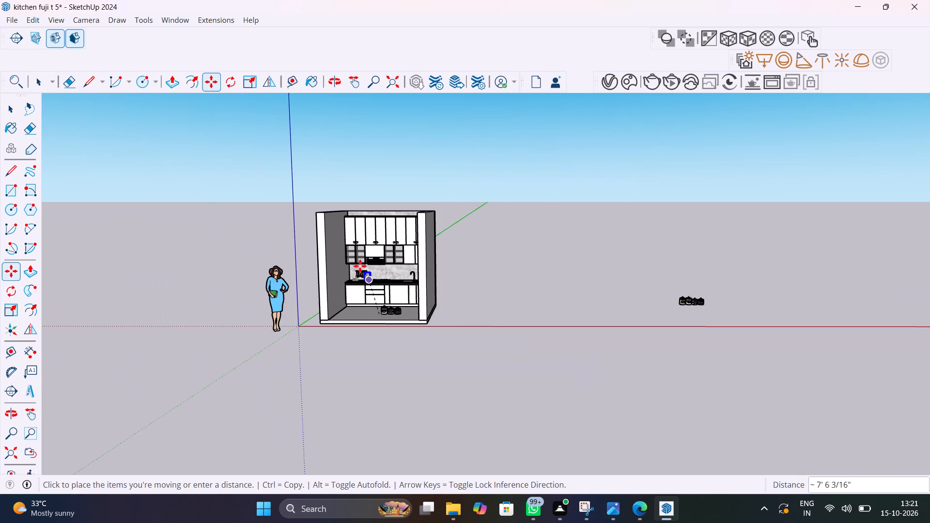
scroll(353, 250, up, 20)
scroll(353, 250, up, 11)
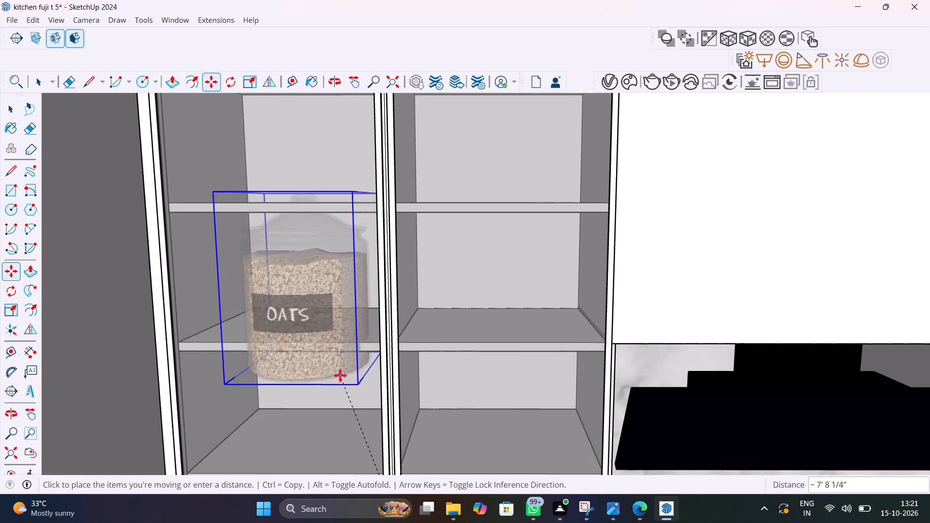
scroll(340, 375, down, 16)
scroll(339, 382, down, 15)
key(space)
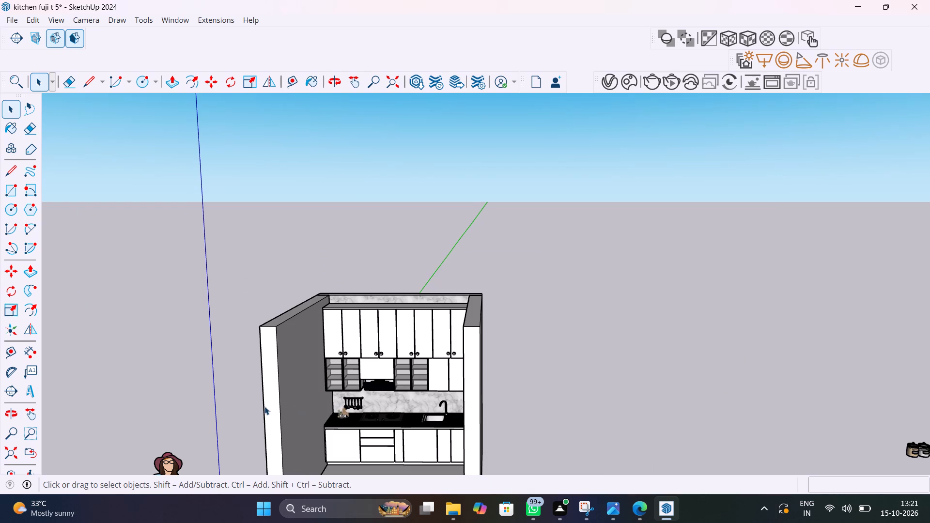
Hide the two glass door panels on the open shelf cabinets to the left of the range hood.
click(258, 407)
scroll(337, 385, up, 10)
click(337, 385)
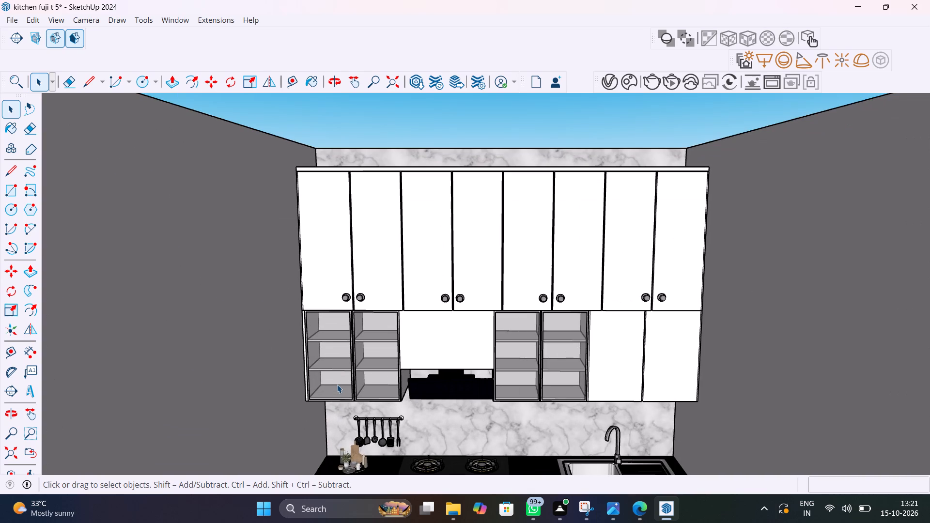
right_click(337, 385)
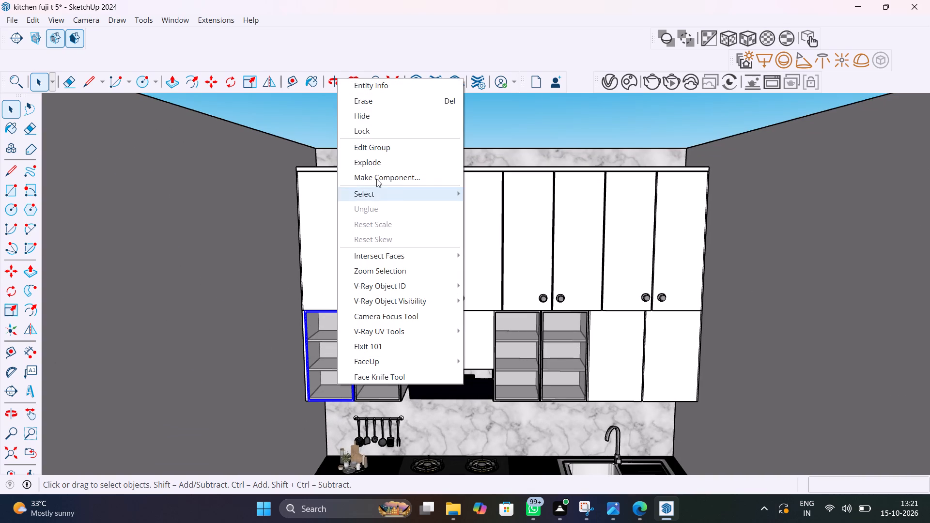
click(370, 117)
click(372, 339)
right_click(372, 339)
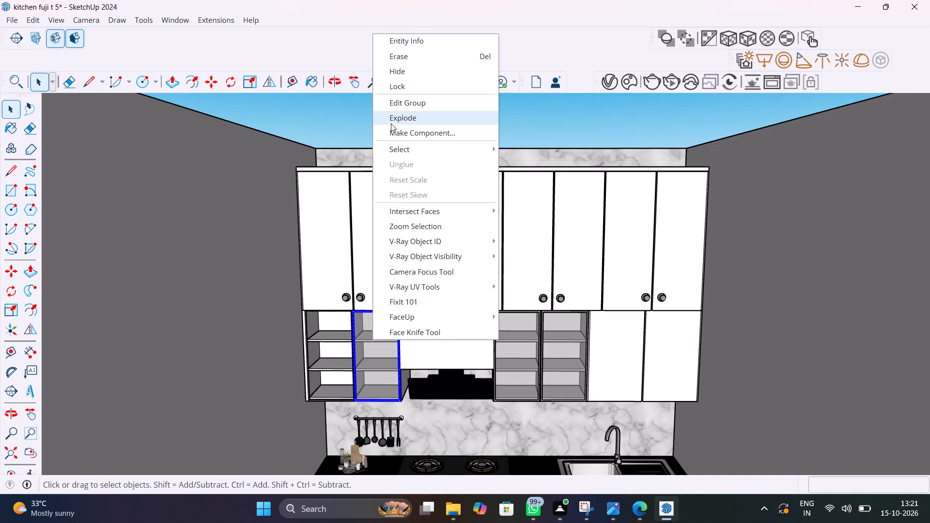
click(399, 72)
Hide the two glass door panels on the open shelf cabinets to the right of the range hood.
scroll(386, 336, down, 3)
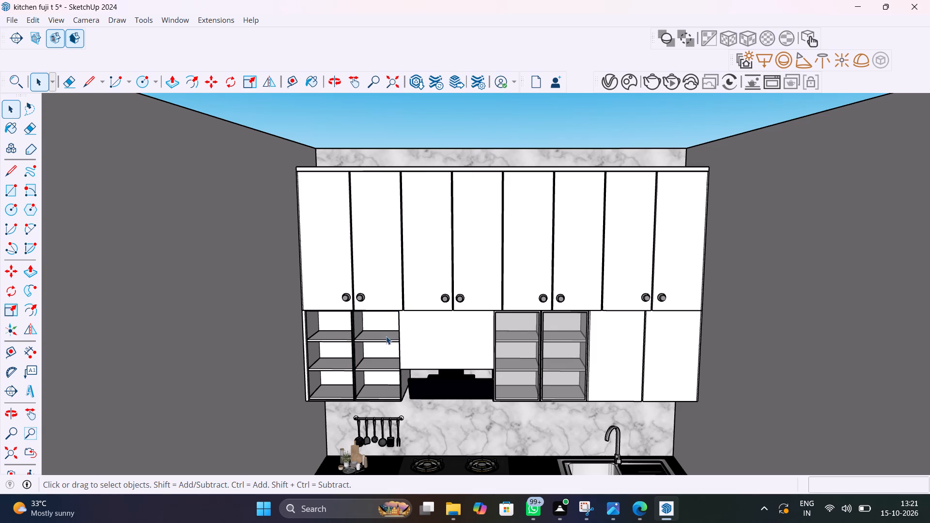
scroll(386, 336, down, 4)
click(459, 341)
right_click(459, 341)
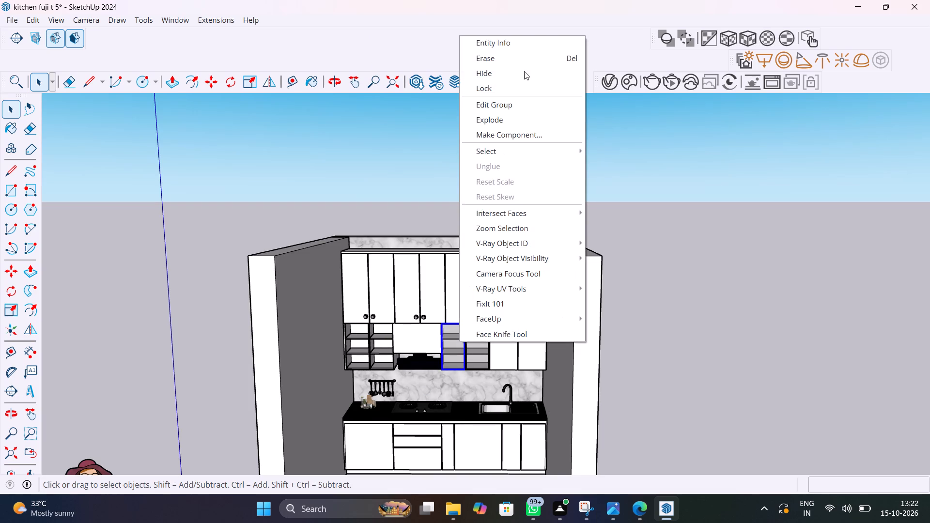
click(508, 68)
click(475, 333)
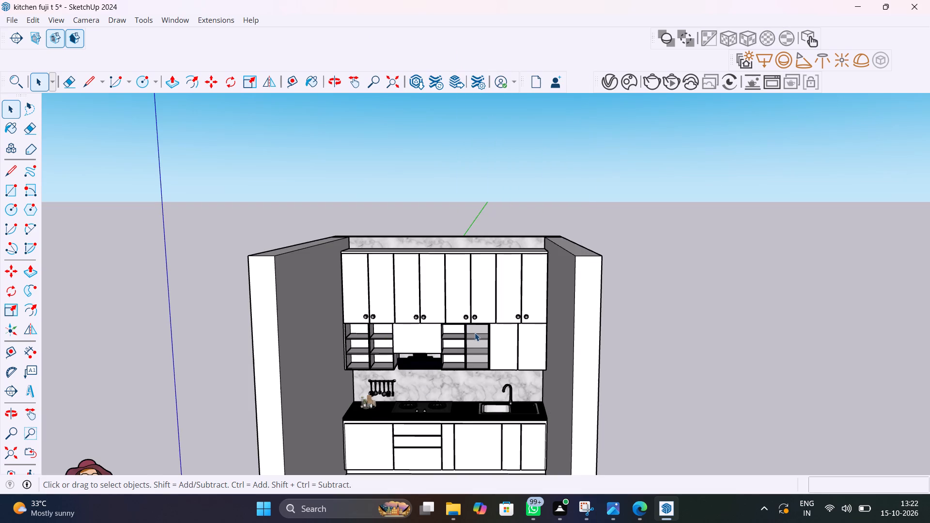
right_click(475, 333)
click(504, 62)
Move the Oats jar about 8' 2" from the kitchen floor onto the middle shelf of the leftmost open cabinet.
scroll(440, 385, down, 1)
middle_drag(440, 385, 530, 265)
scroll(530, 265, up, 1)
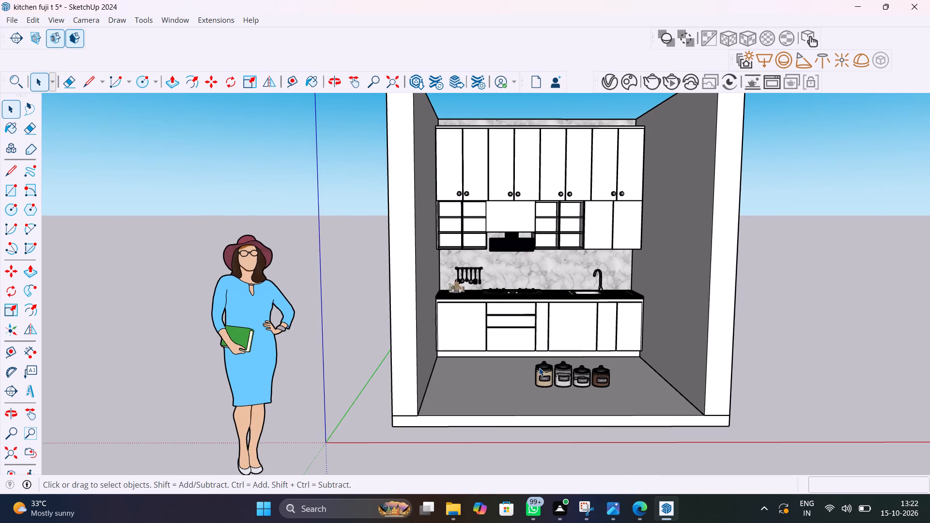
scroll(541, 376, up, 5)
click(542, 376)
key(m)
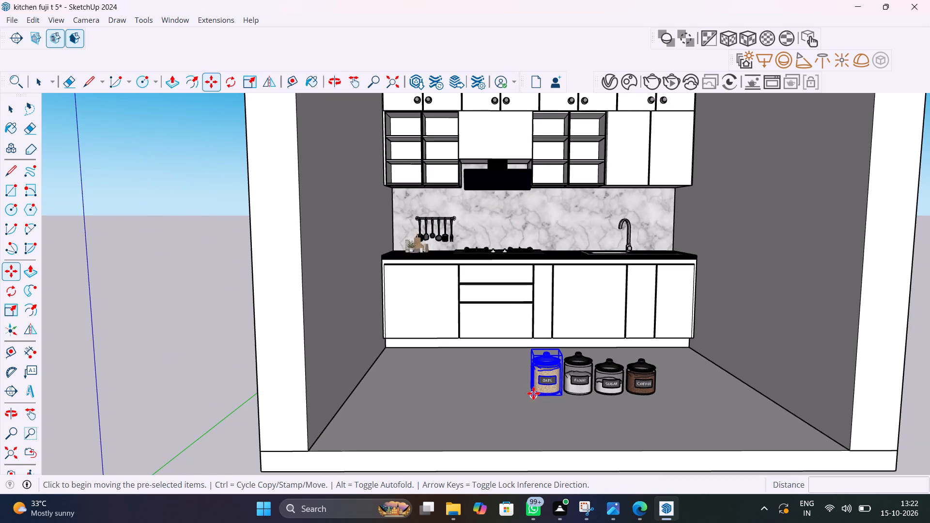
click(533, 394)
scroll(502, 314, down, 14)
scroll(475, 265, up, 3)
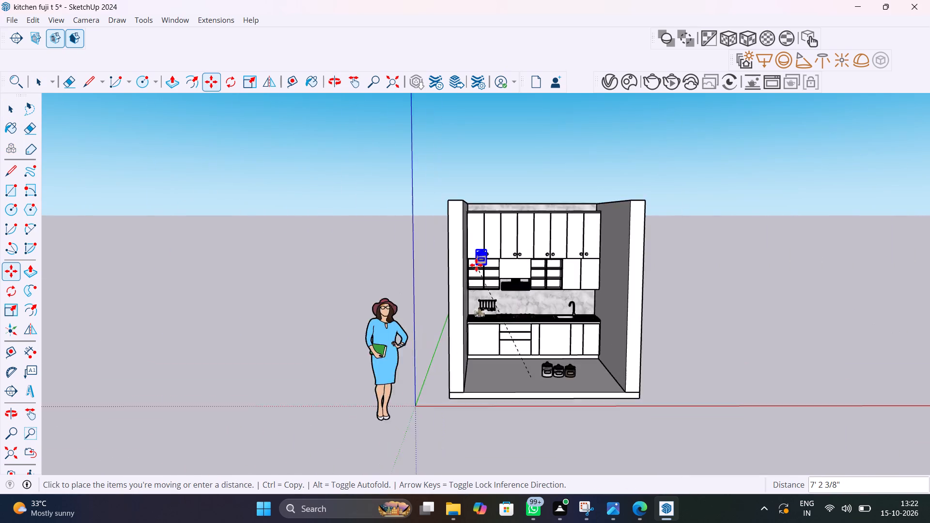
scroll(476, 265, up, 20)
scroll(476, 265, up, 2)
scroll(477, 273, down, 5)
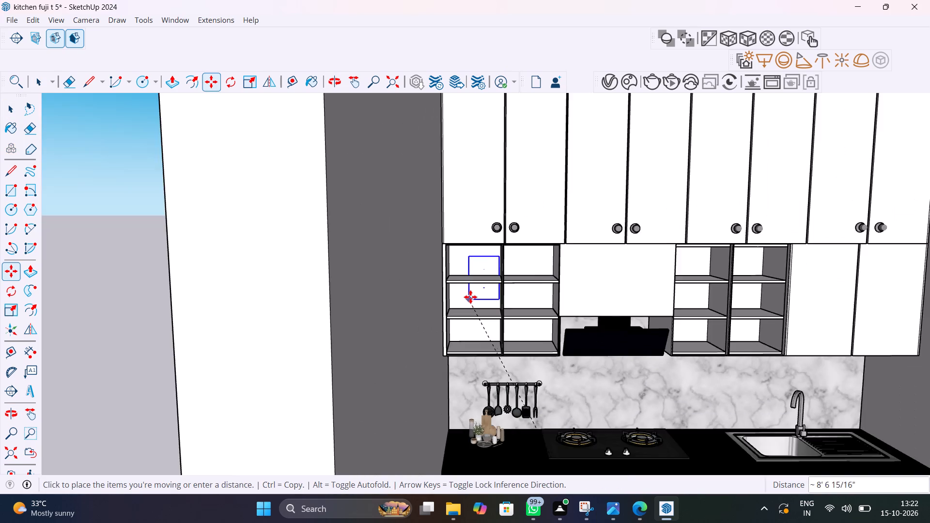
scroll(470, 296, up, 10)
scroll(469, 322, down, 3)
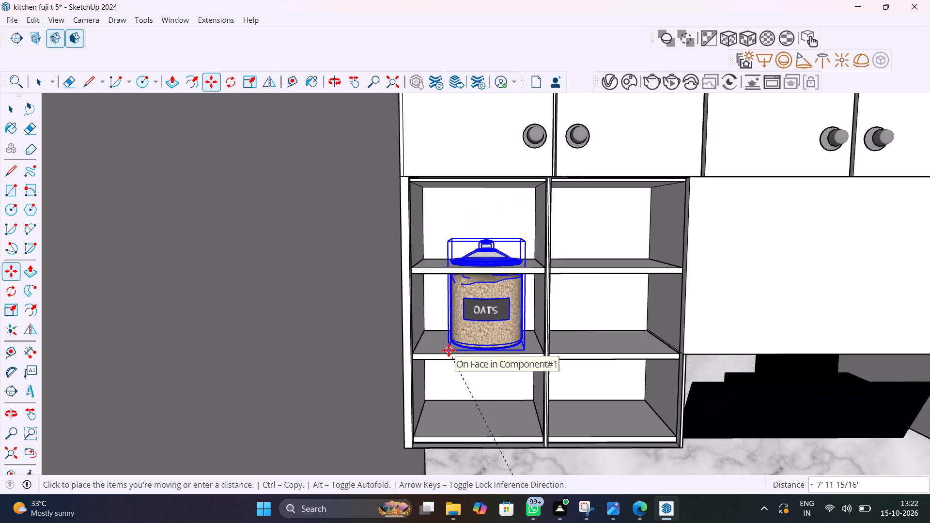
click(425, 347)
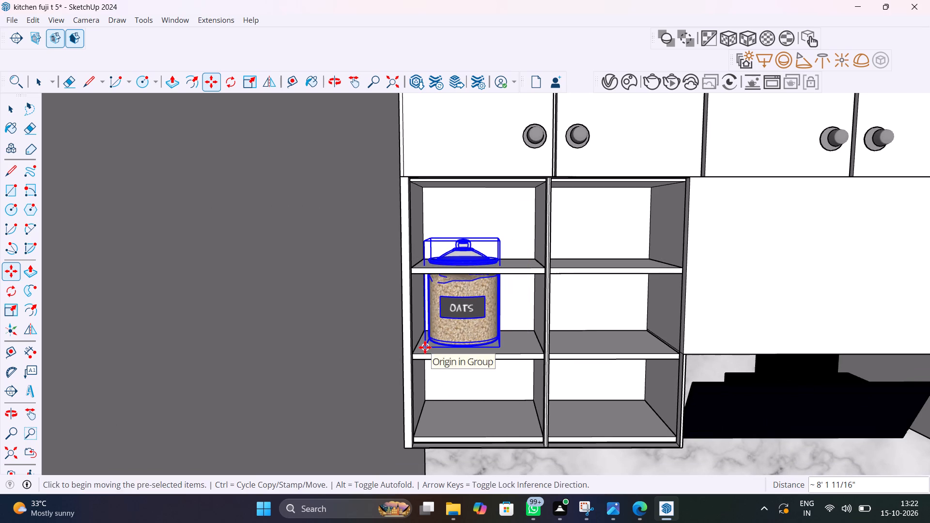
Scale the Oats jar down uniformly to about 0.33 so it fits the shelf height.
key(s)
click(432, 234)
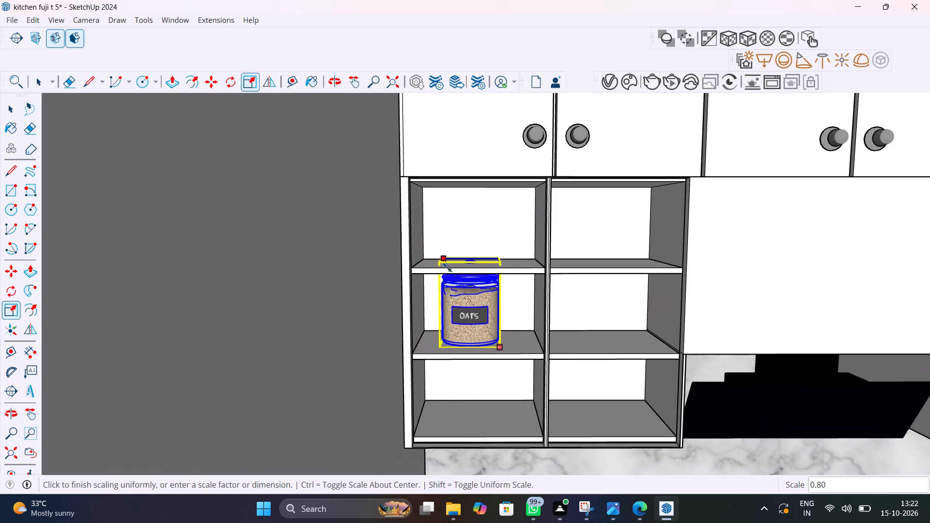
click(473, 309)
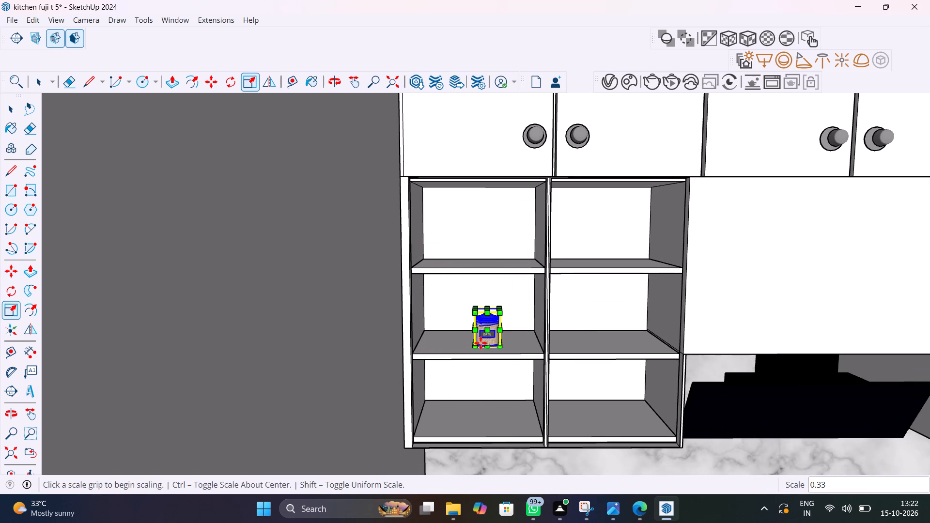
Move the scaled Oats jar about 5" along the middle shelf against the cabinet's left side.
key(m)
click(475, 344)
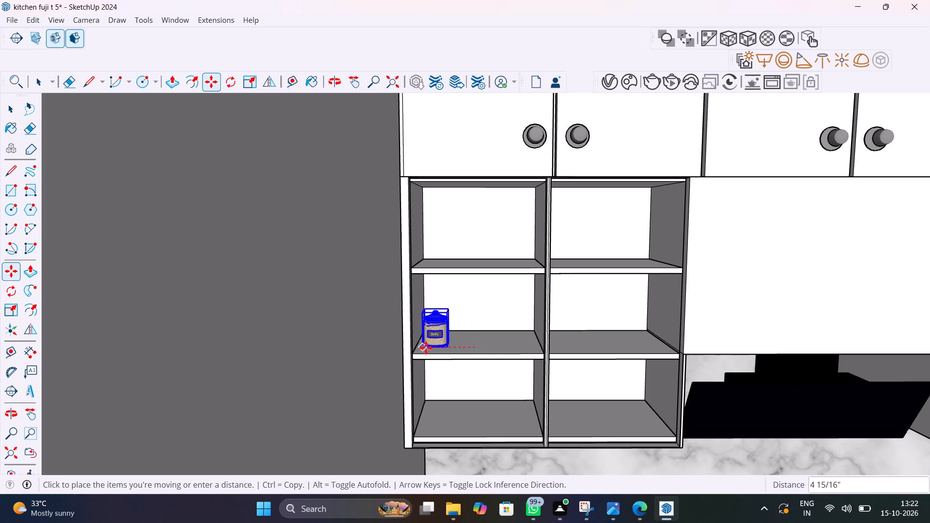
click(426, 348)
scroll(437, 344, down, 7)
key(space)
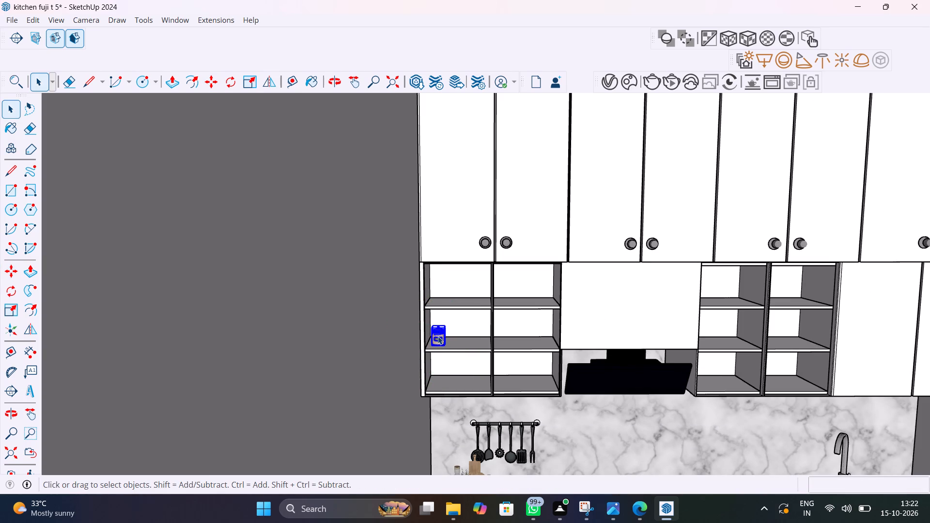
Copy the small Oats jar about 5' onto the bottom shelf of the second open cabinet right of the range hood.
key(m)
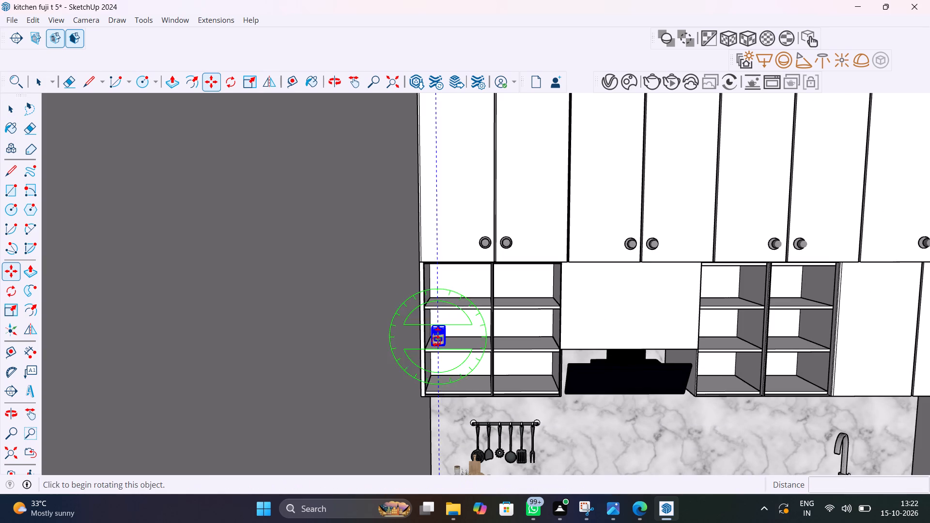
click(438, 348)
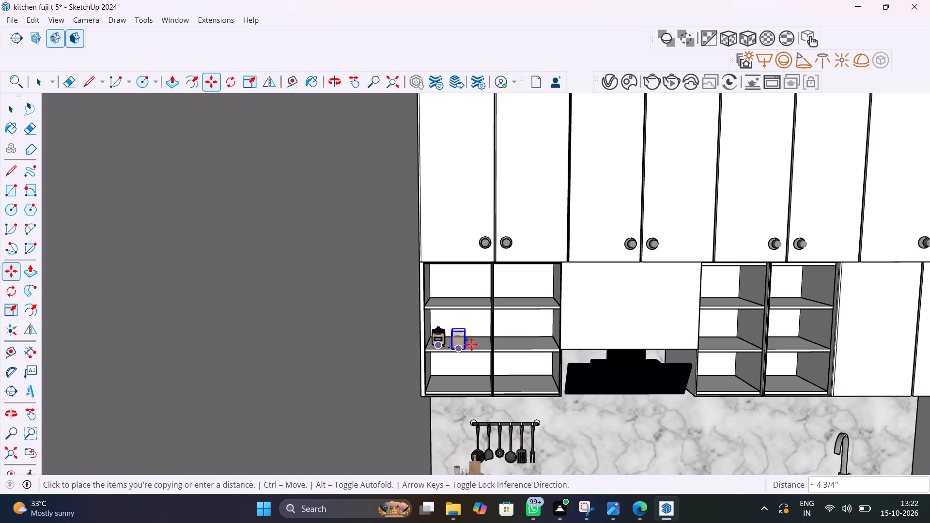
scroll(471, 344, down, 13)
scroll(571, 347, up, 14)
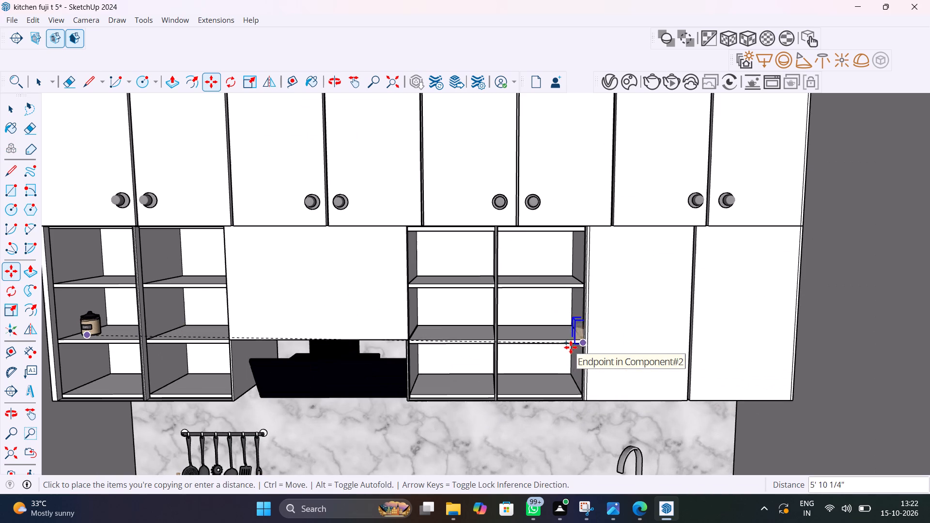
scroll(511, 382, up, 10)
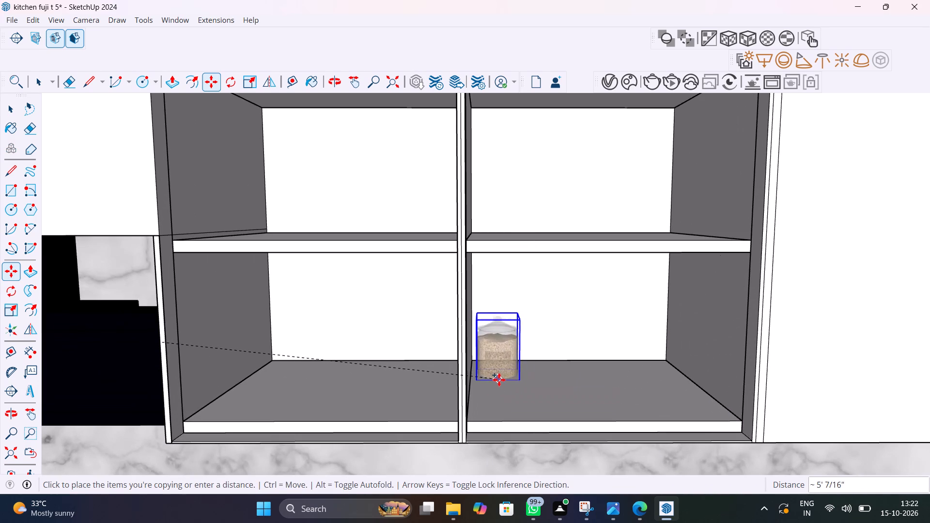
click(499, 380)
scroll(537, 384, down, 20)
scroll(537, 384, down, 7)
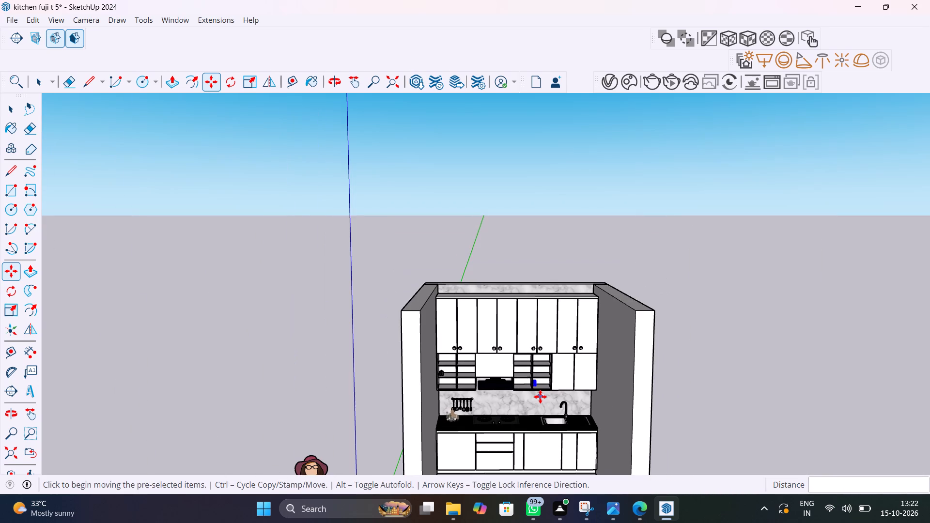
Move the Flour jar about 7' 11" from the kitchen floor onto the bottom shelf of the leftmost open cabinet.
shift+middle_drag(540, 397, 542, 308)
key(space)
scroll(540, 394, up, 2)
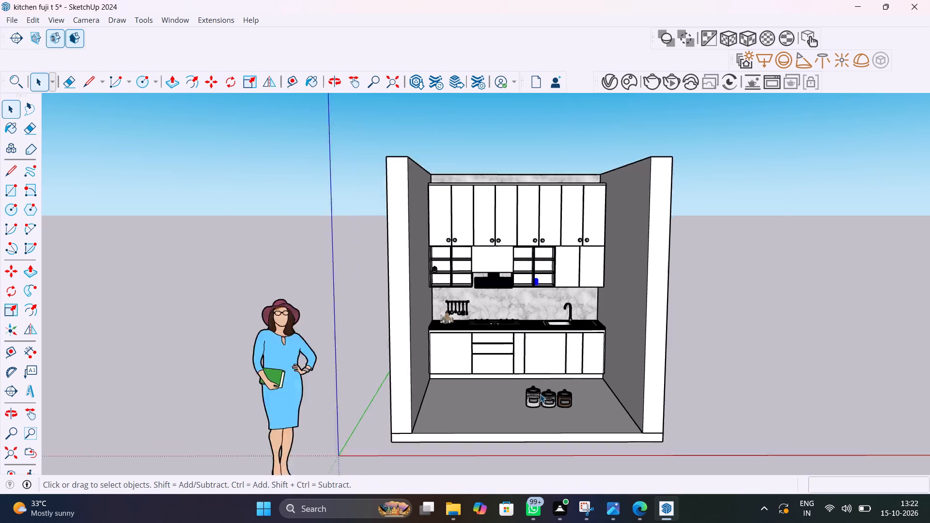
scroll(540, 394, up, 4)
click(535, 396)
key(m)
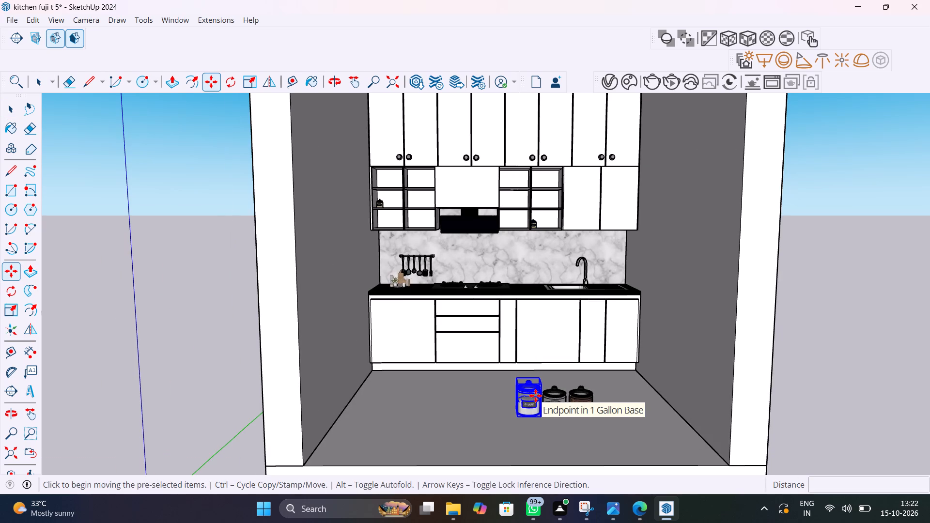
click(519, 415)
scroll(494, 335, down, 3)
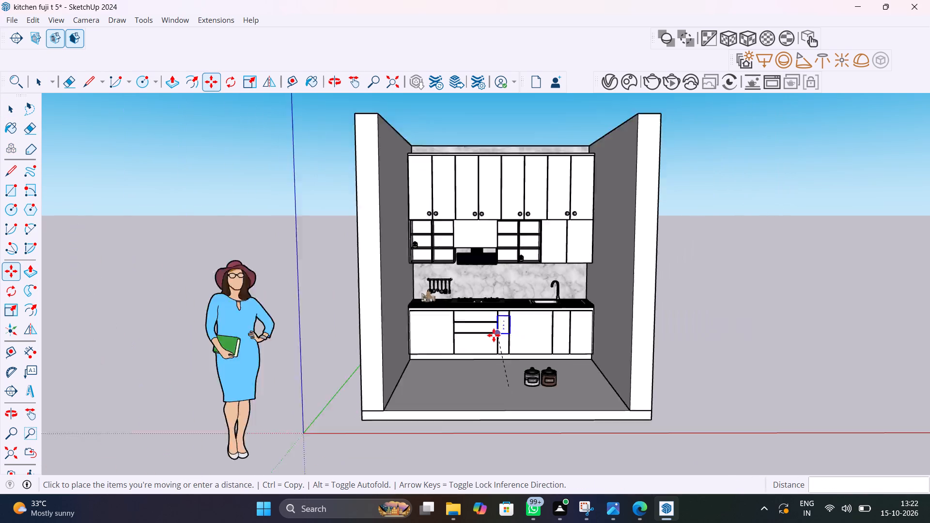
scroll(494, 335, down, 11)
scroll(468, 293, up, 20)
scroll(468, 293, up, 2)
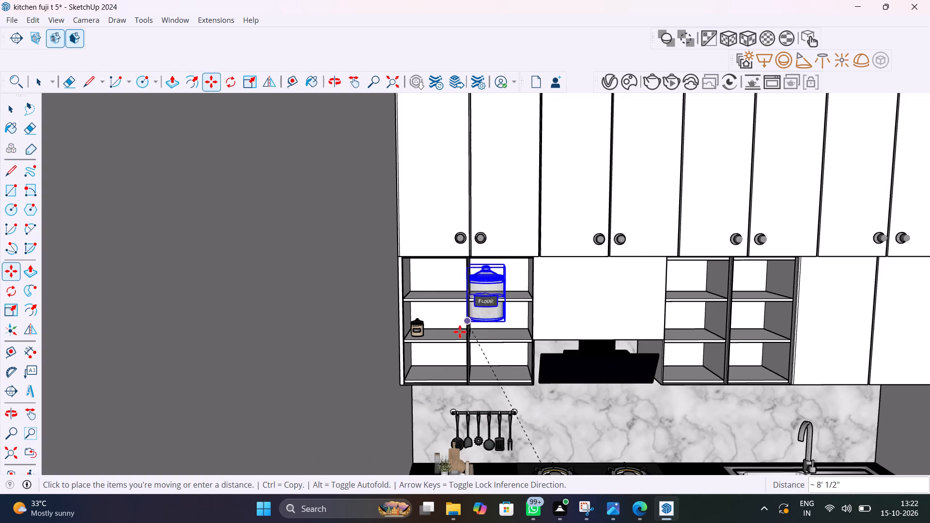
scroll(426, 370, up, 9)
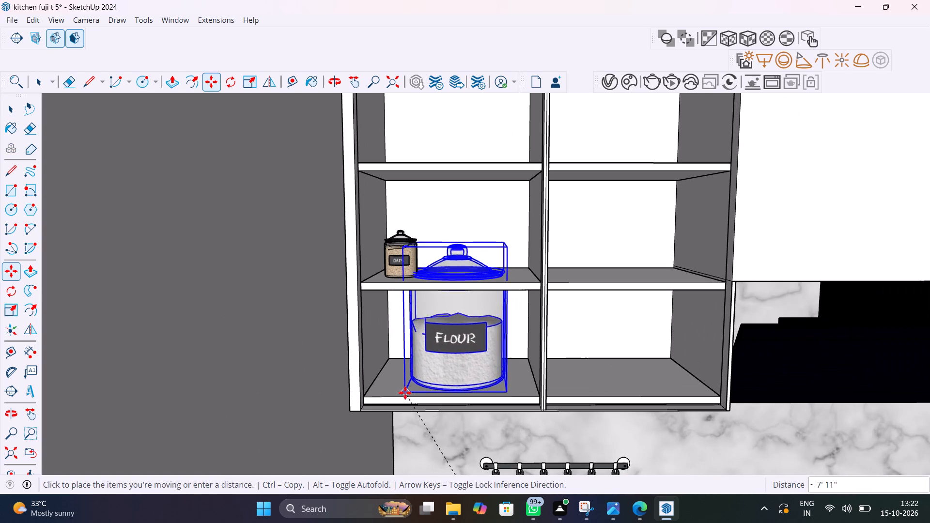
click(392, 393)
Scale the Flour jar down uniformly to about 0.37 so it fits the bottom shelf's height.
key(s)
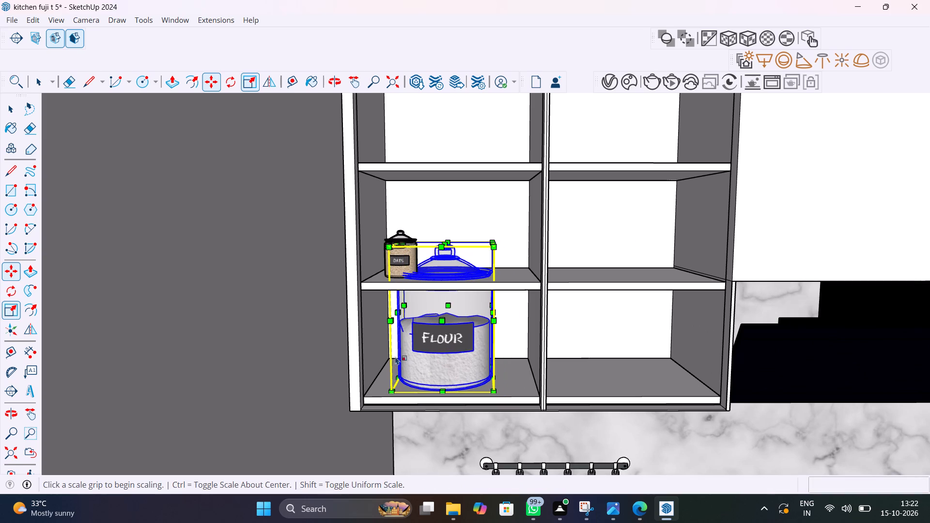
click(403, 243)
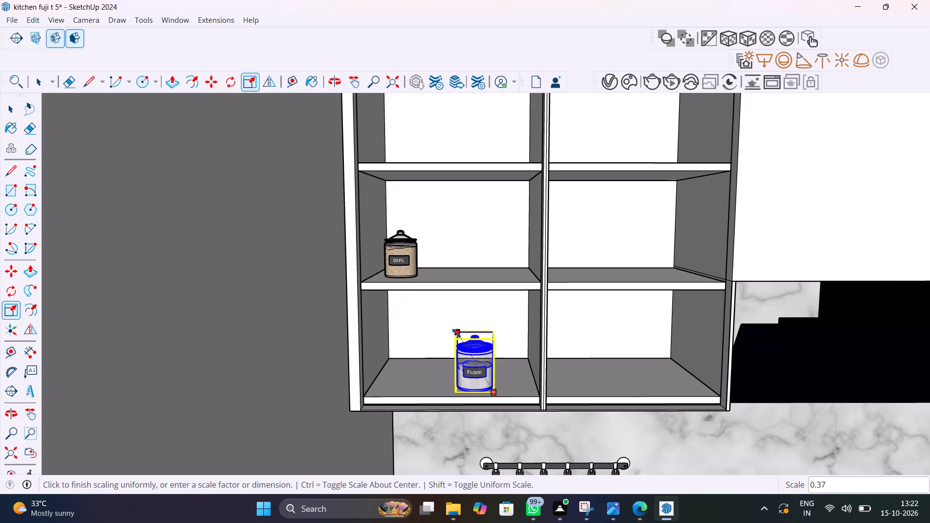
click(459, 335)
Move the scaled Flour jar about 6 5/16" along the bottom shelf against the cabinet's left side.
key(m)
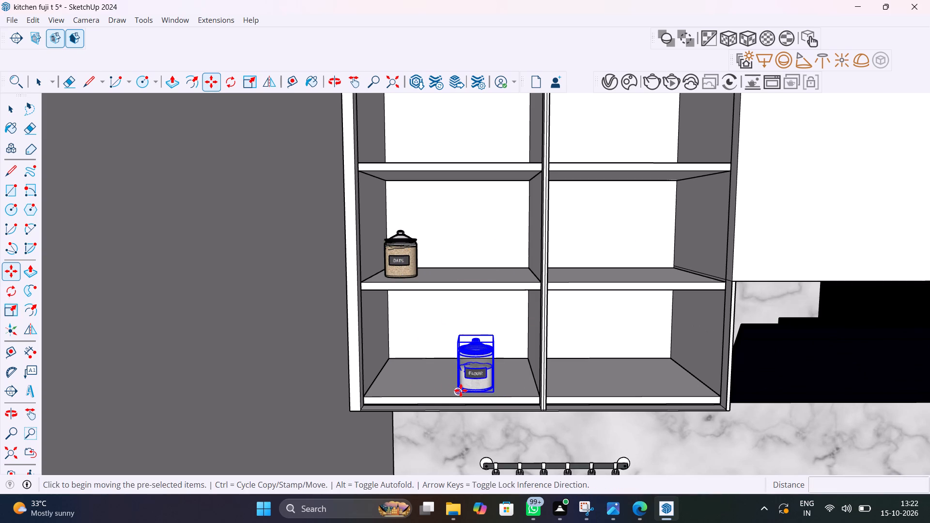
click(461, 390)
click(383, 381)
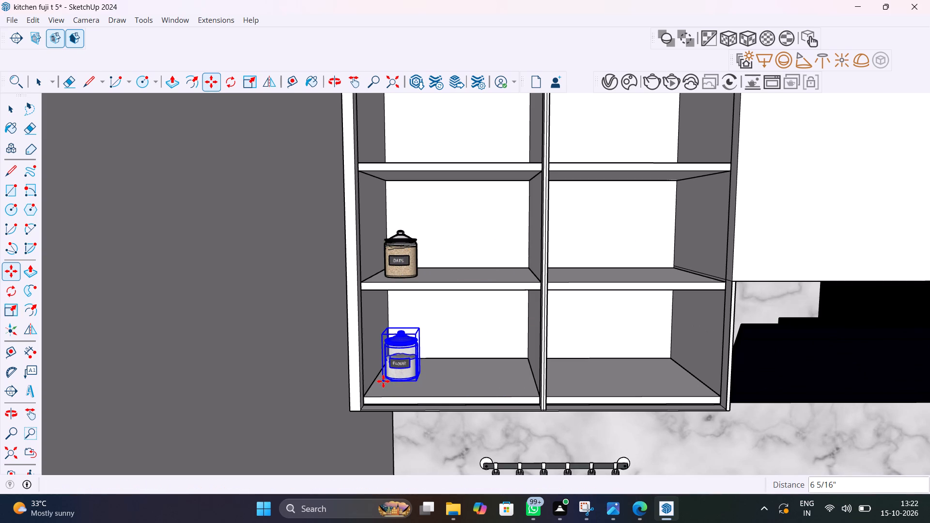
Copy the small Flour jar onto the bottom and top shelves of the second open cabinet from the left.
click(383, 381)
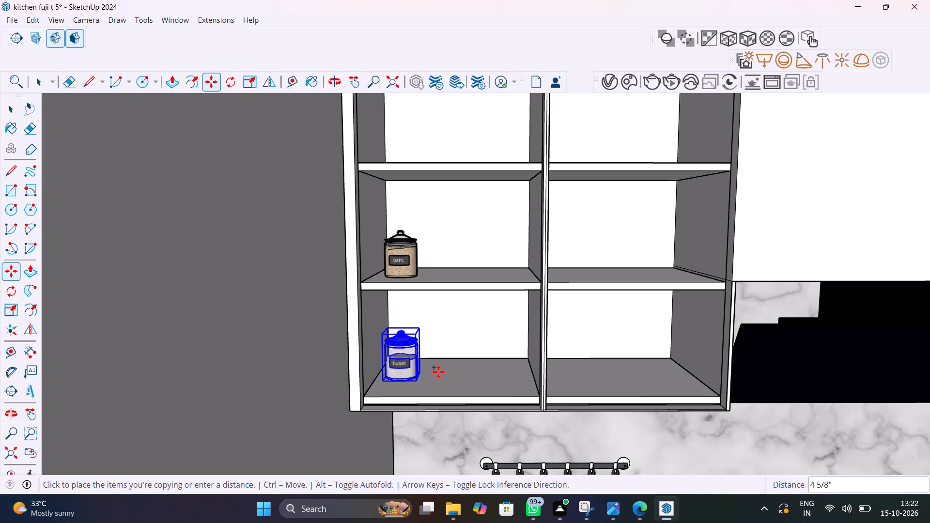
click(553, 378)
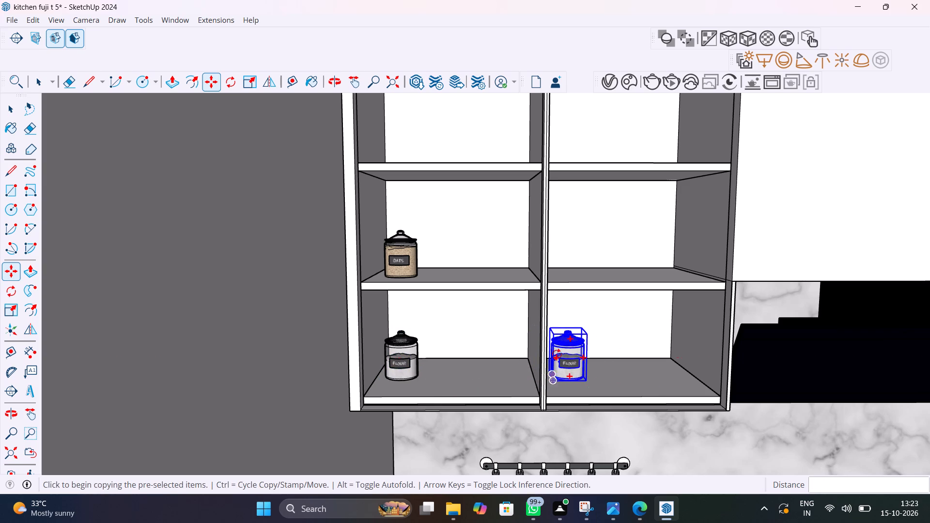
click(555, 379)
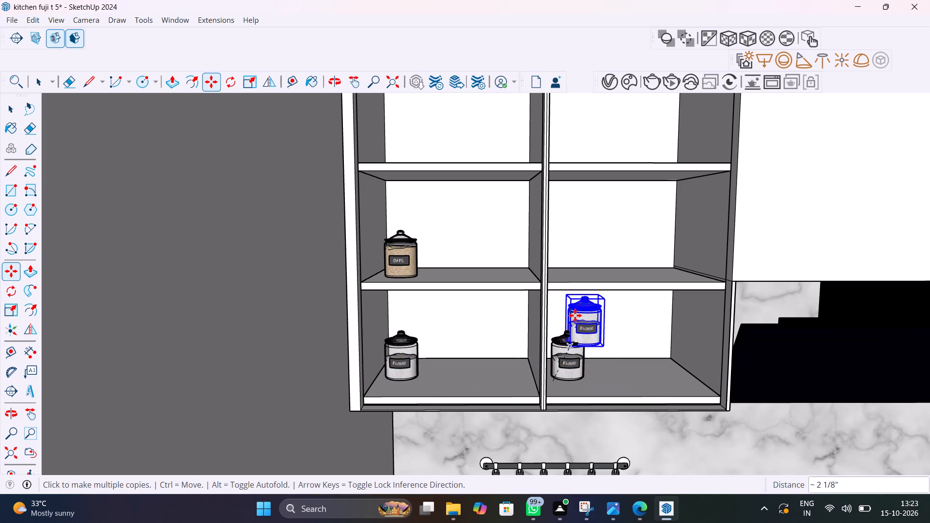
middle_drag(557, 178, 533, 221)
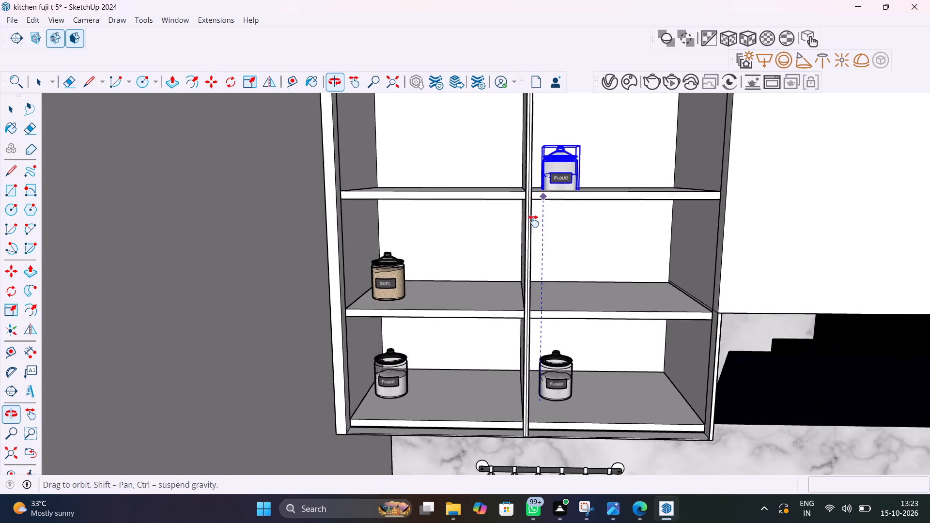
middle_drag(533, 221, 514, 279)
click(512, 267)
Copy the small Flour jar about 3' 2" onto the middle shelf of the first open cabinet right of the range hood.
scroll(518, 276, down, 3)
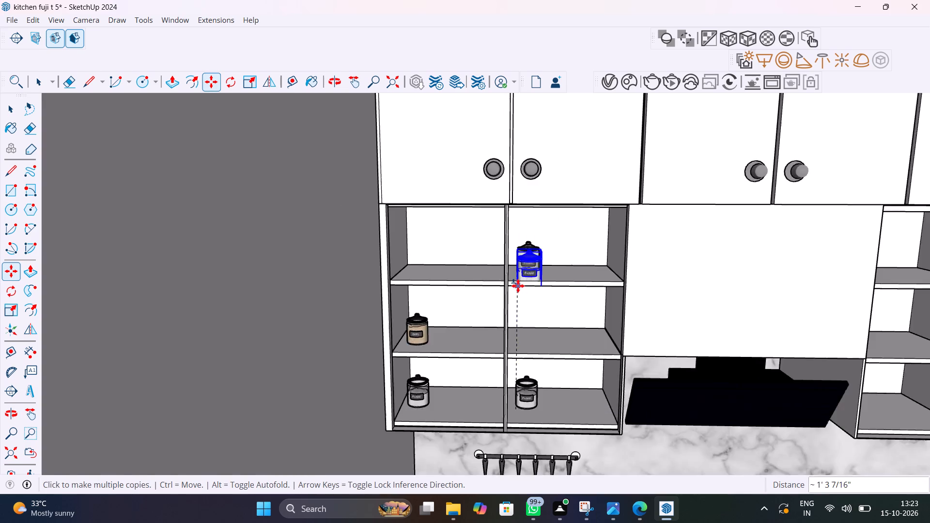
scroll(518, 286, down, 16)
scroll(622, 306, up, 6)
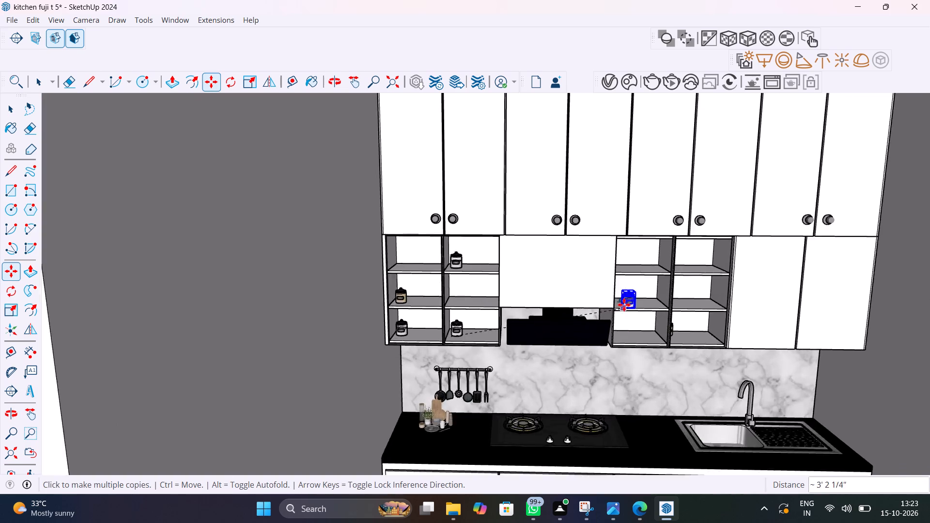
scroll(624, 305, up, 3)
click(614, 304)
scroll(643, 306, down, 13)
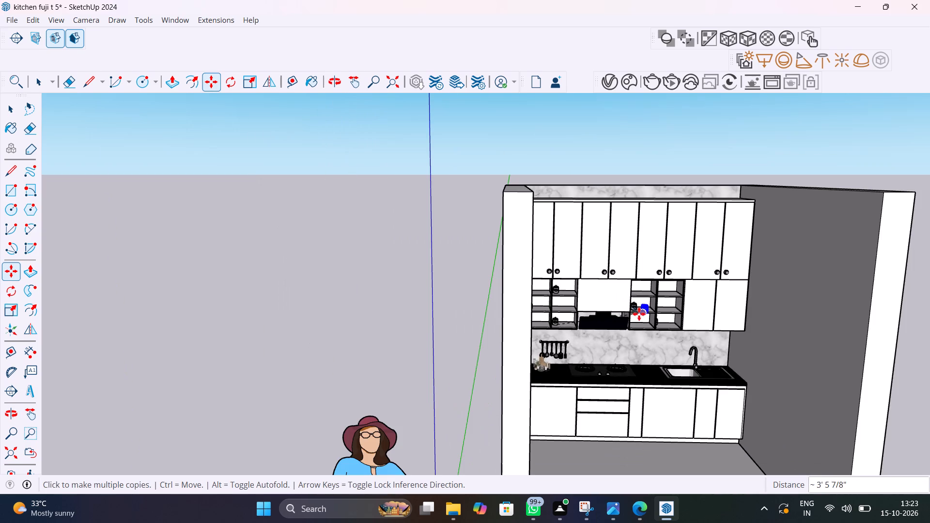
key(space)
Scale the Sugar jar on the kitchen floor down uniformly to a size that fits the open shelves.
shift+middle_drag(610, 355, 527, 274)
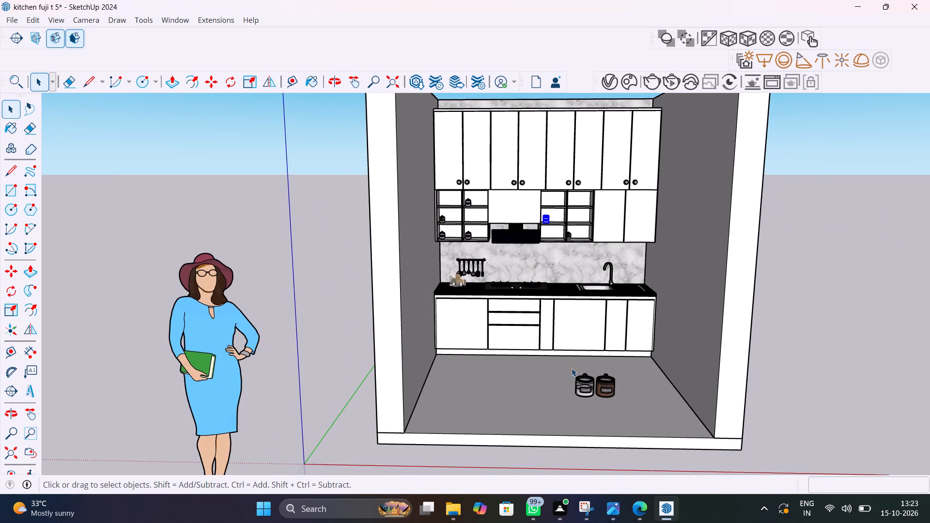
scroll(578, 390, up, 6)
click(580, 390)
key(s)
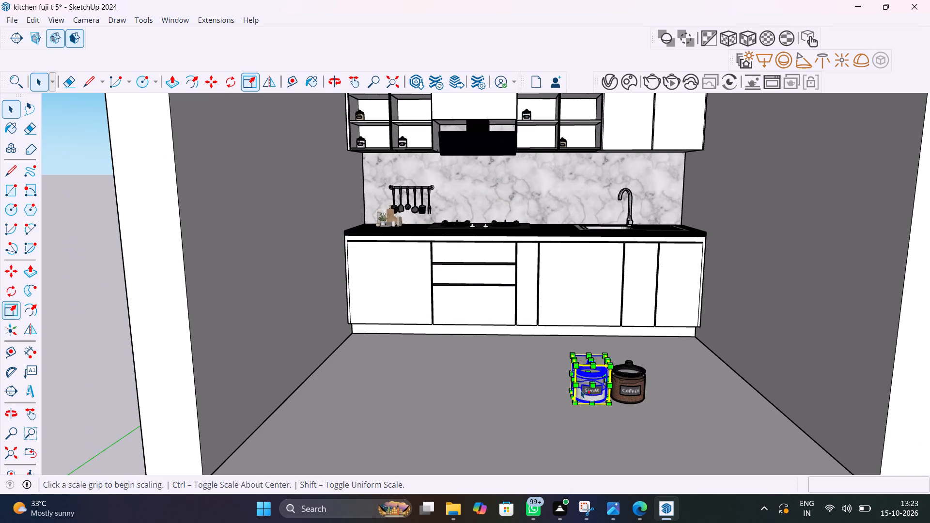
click(573, 352)
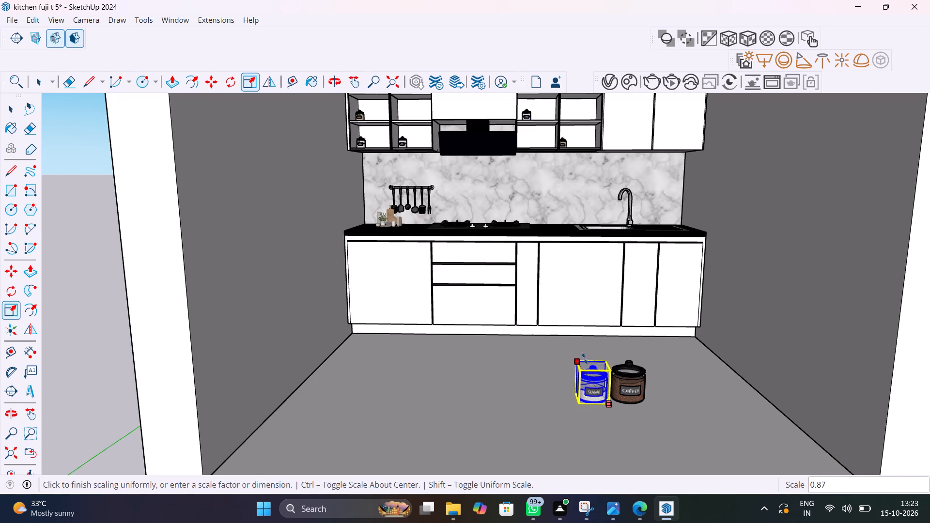
click(593, 374)
key(space)
Scale the Coffee jar on the kitchen floor down uniformly to a similar shelf size.
click(622, 379)
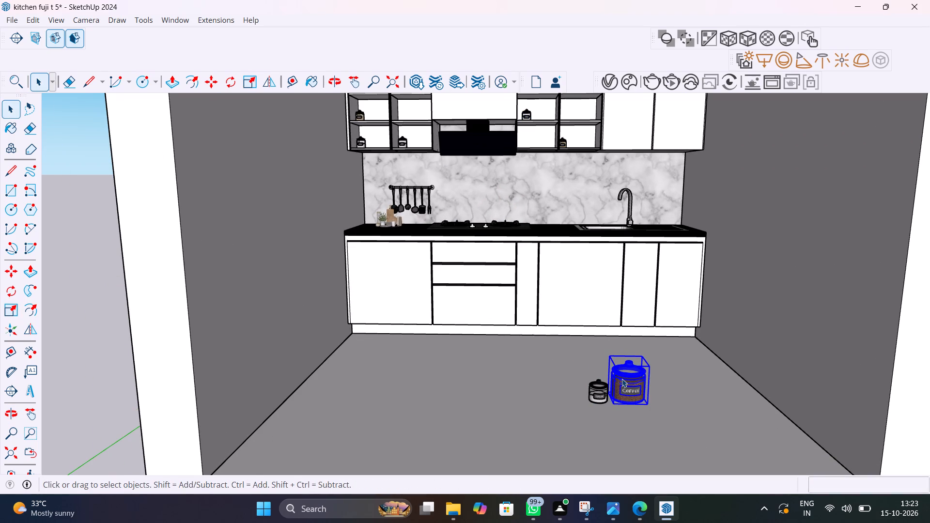
key(s)
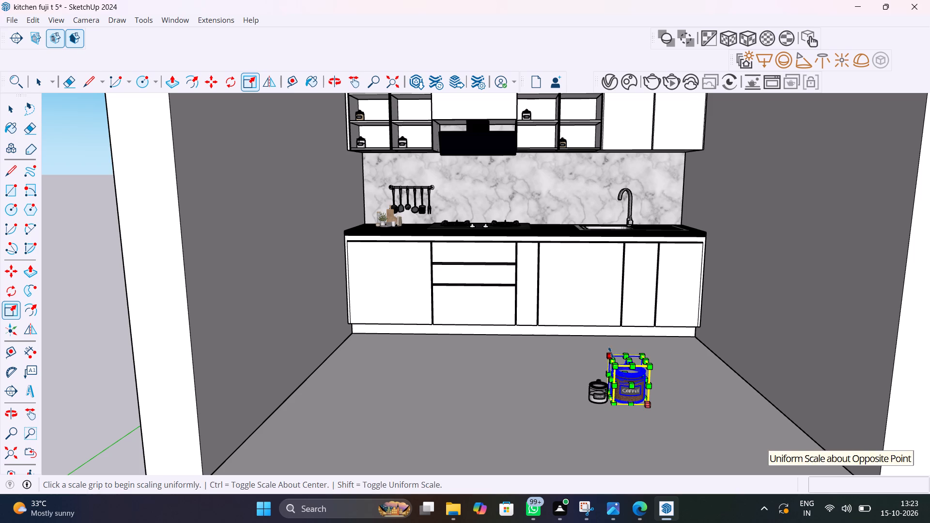
click(611, 353)
click(632, 381)
key(space)
Move the scaled Sugar jar about 7' from the floor onto the bottom shelf of the first open cabinet right of the range hood.
click(607, 397)
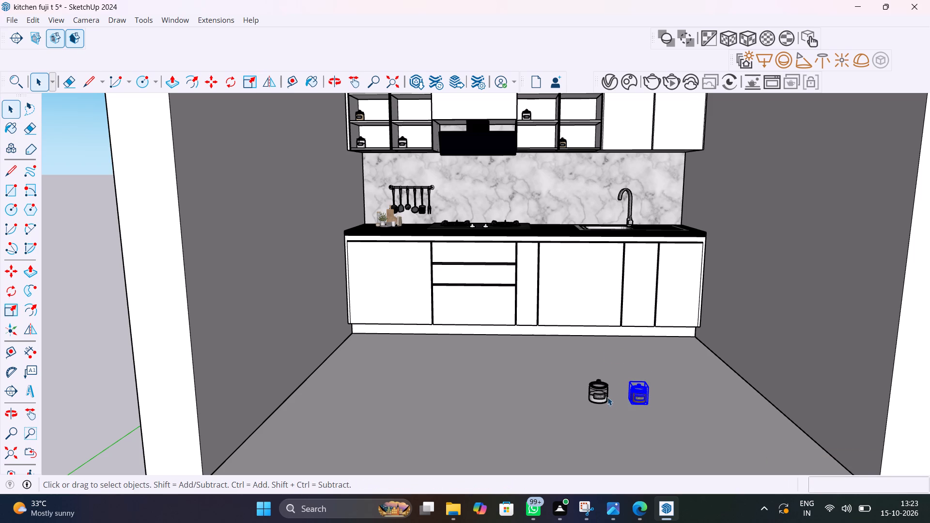
key(m)
click(609, 405)
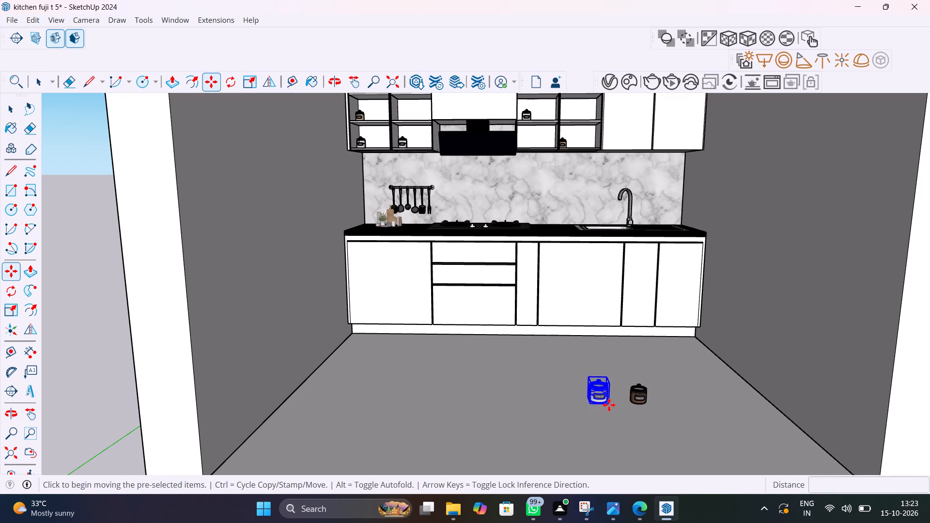
scroll(566, 280, down, 8)
scroll(566, 218, up, 14)
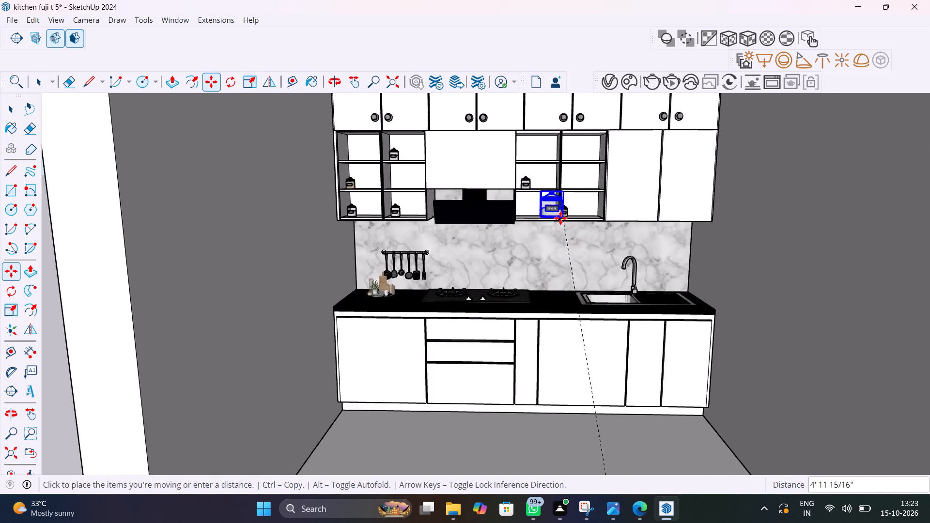
scroll(560, 218, up, 13)
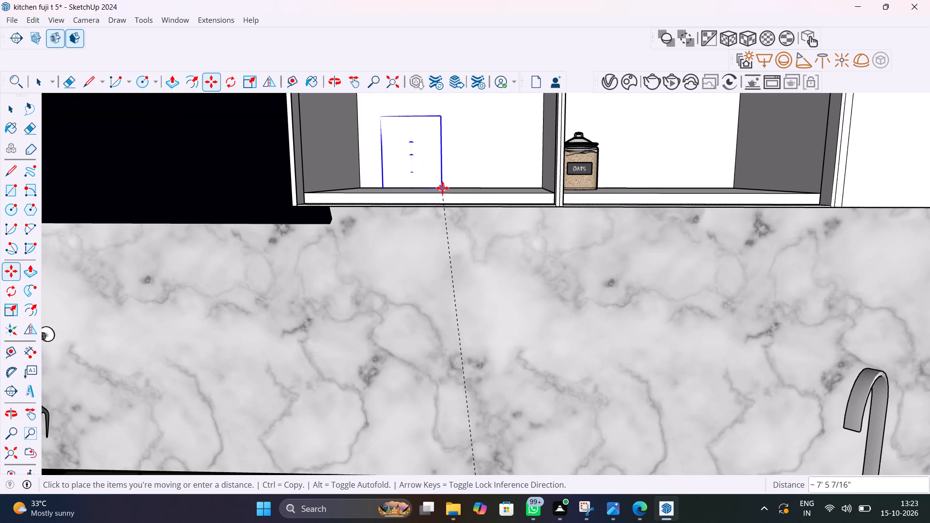
shift+middle_drag(449, 191, 471, 274)
shift+scroll(471, 274, up, 1)
click(437, 275)
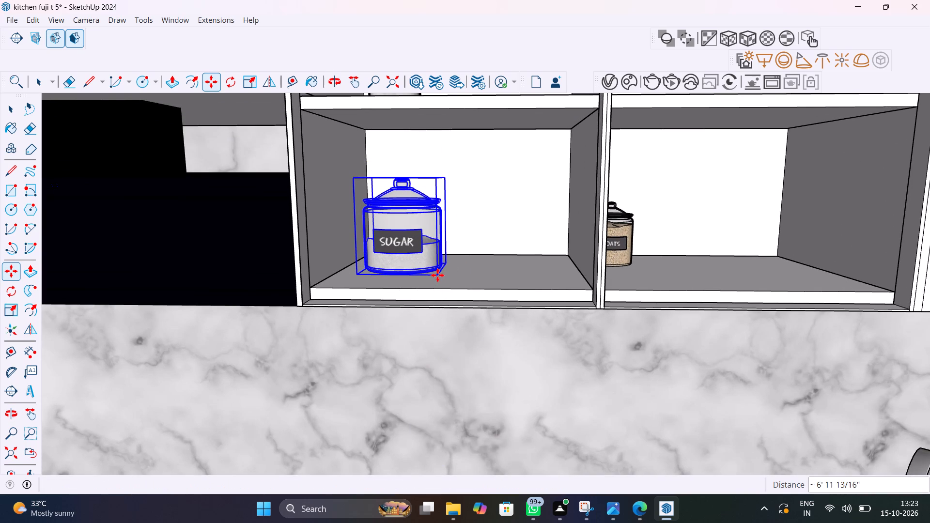
Copy the Sugar jar about 1' 3 1/2" up onto the top shelf of the same open cabinet.
click(437, 275)
scroll(473, 260, down, 19)
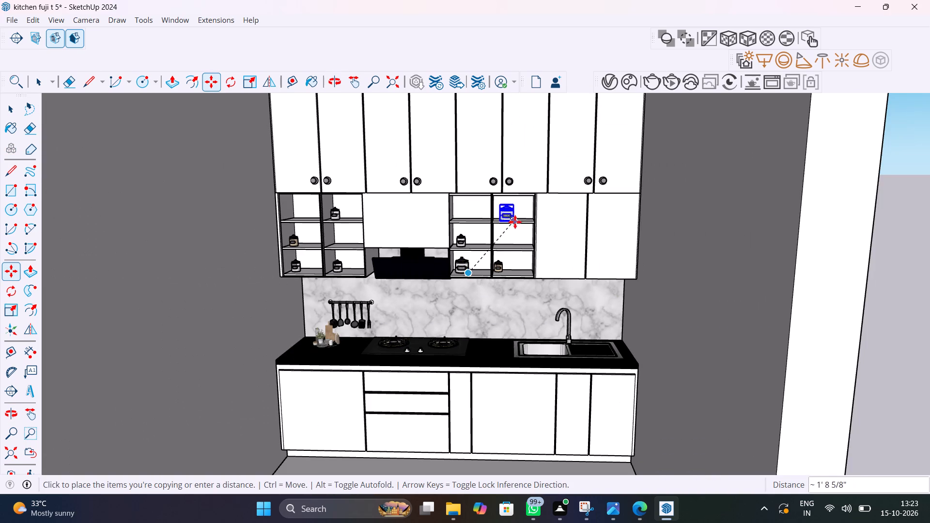
scroll(525, 216, up, 8)
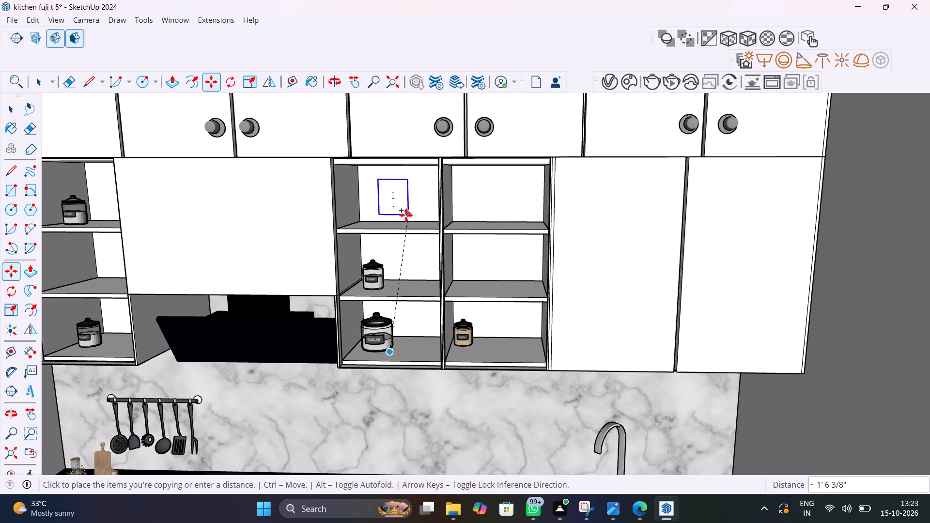
click(383, 224)
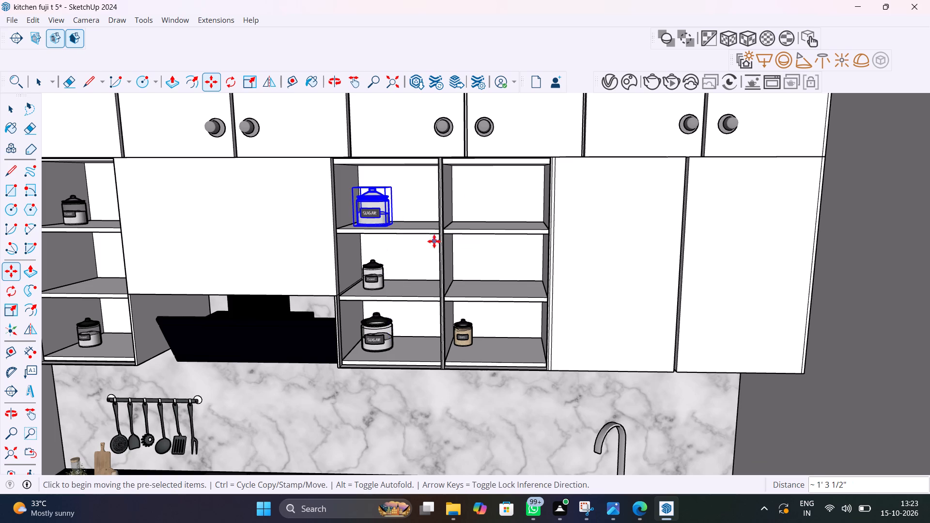
scroll(434, 241, down, 14)
key(space)
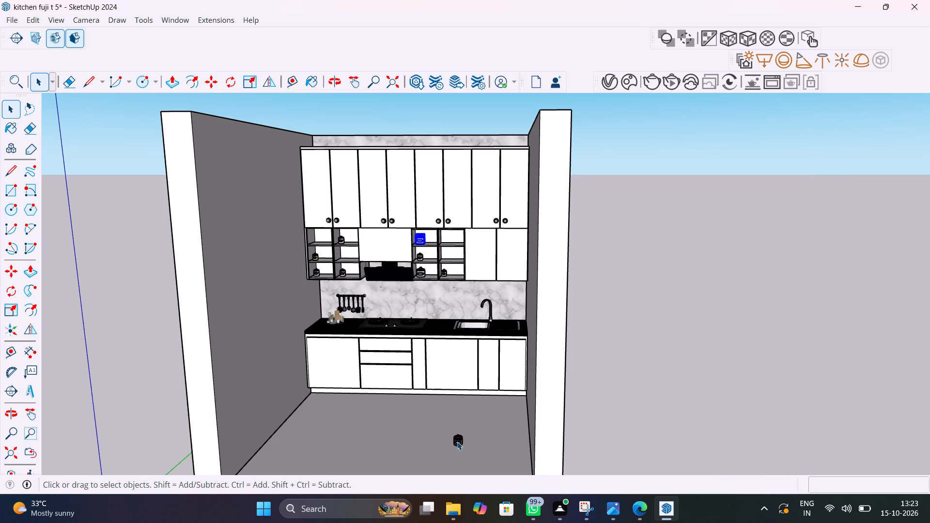
Move the Coffee jar about 7' 2" from the kitchen floor onto the bottom shelf beside the Sugar jar.
click(457, 442)
key(m)
click(463, 445)
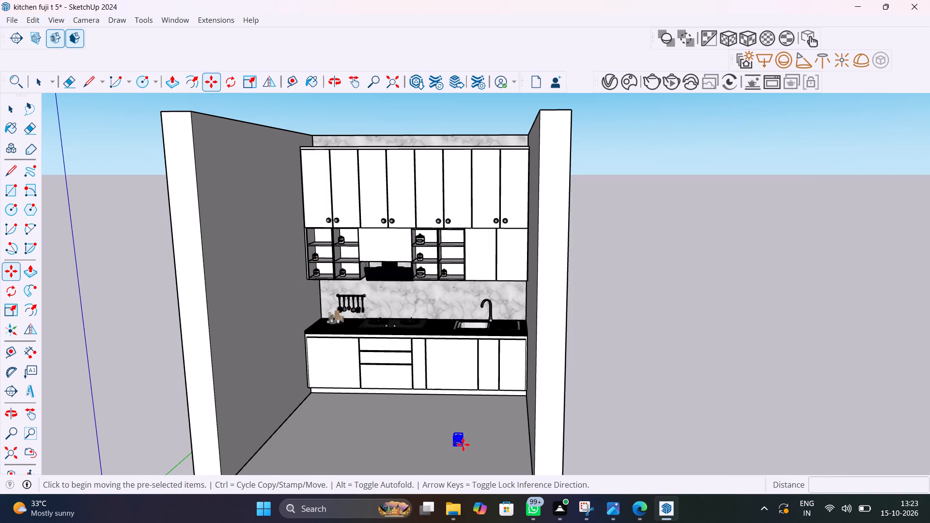
scroll(441, 272, up, 20)
scroll(441, 272, up, 1)
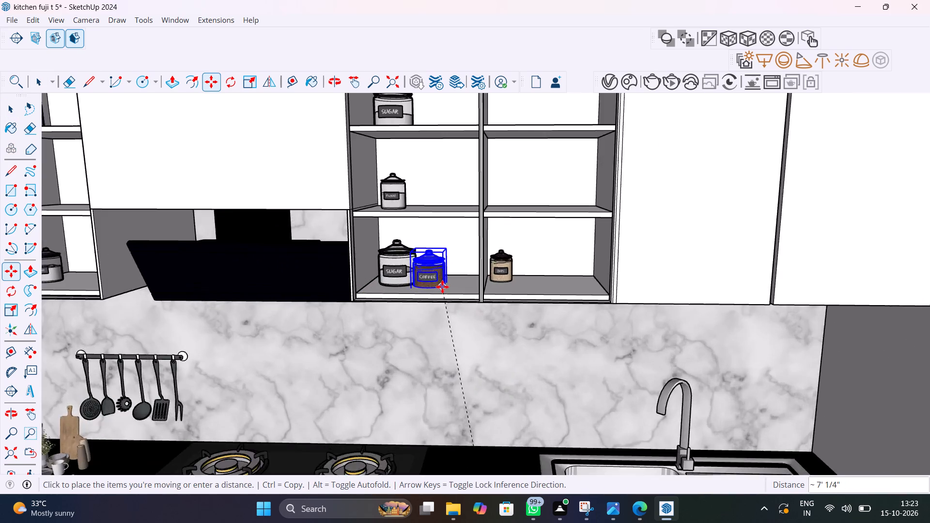
scroll(442, 287, up, 5)
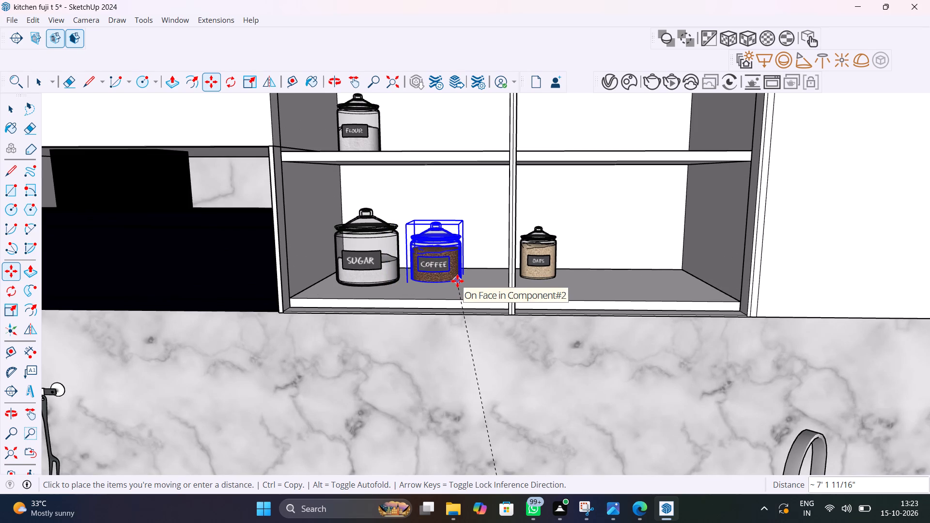
click(457, 281)
scroll(470, 285, down, 18)
key(space)
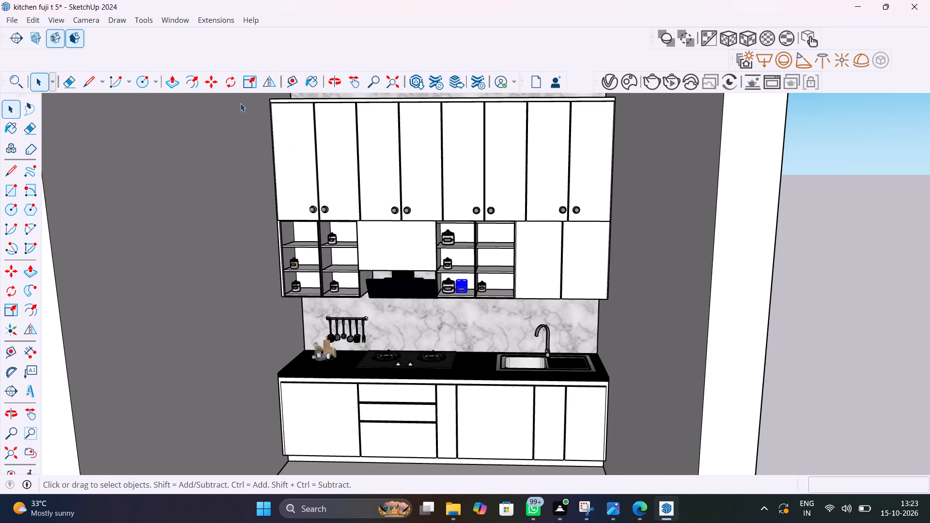
Browse the KITCHEN ITEMS model results in 3D Warehouse for tableware that suits the open shelves.
click(168, 21)
click(209, 112)
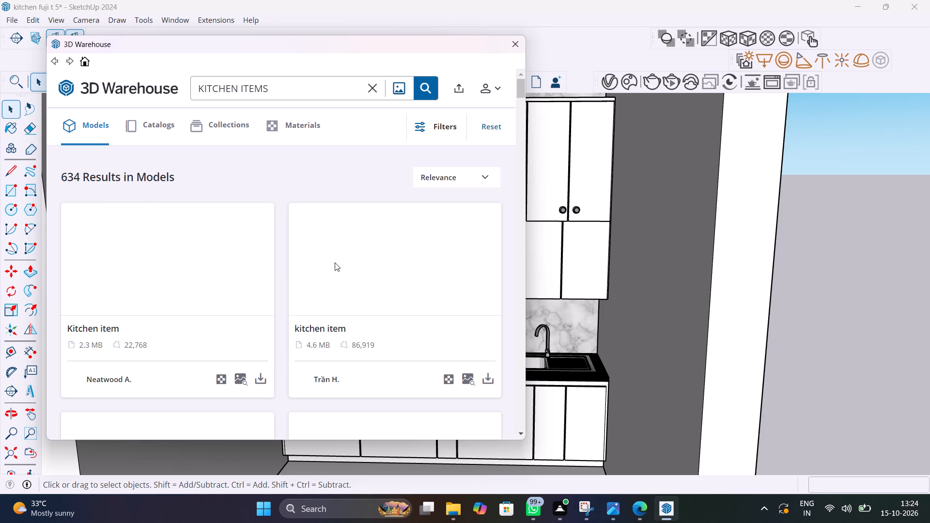
scroll(342, 332, down, 5)
scroll(383, 380, down, 5)
scroll(457, 358, up, 9)
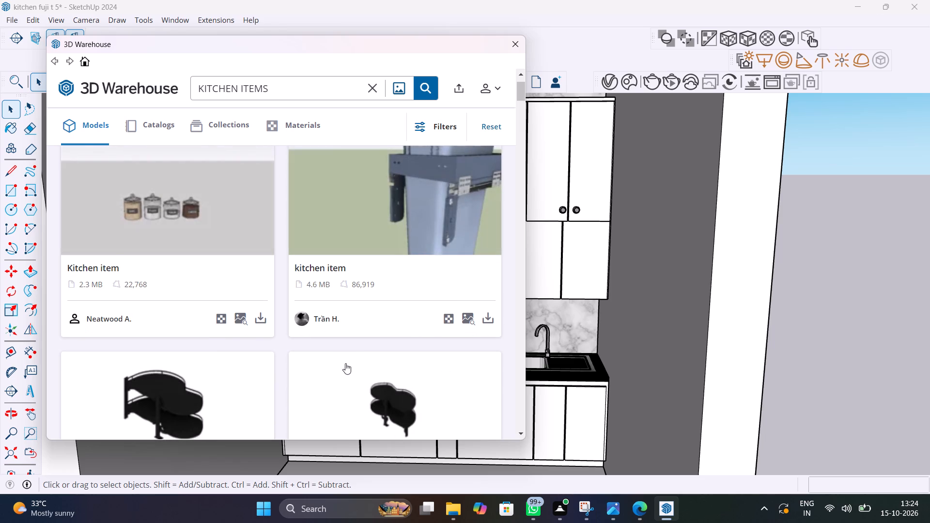
scroll(346, 365, down, 12)
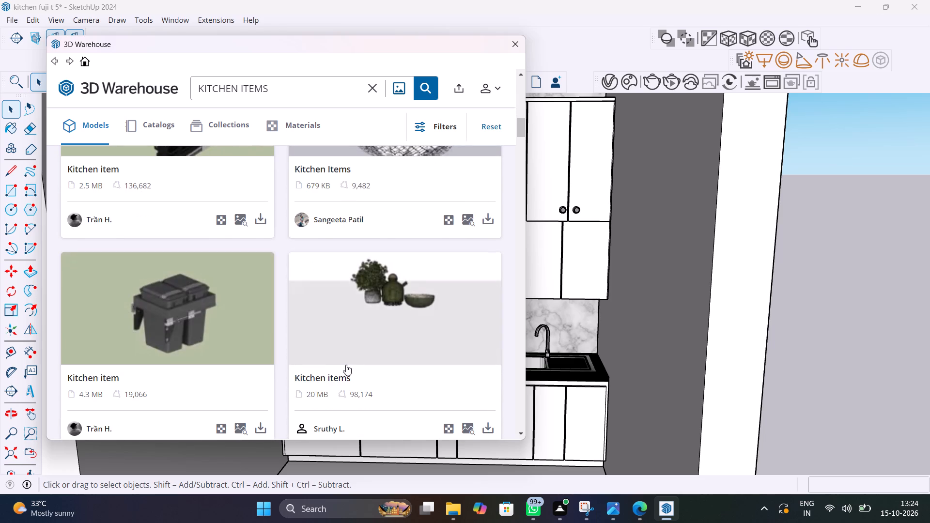
scroll(346, 365, down, 13)
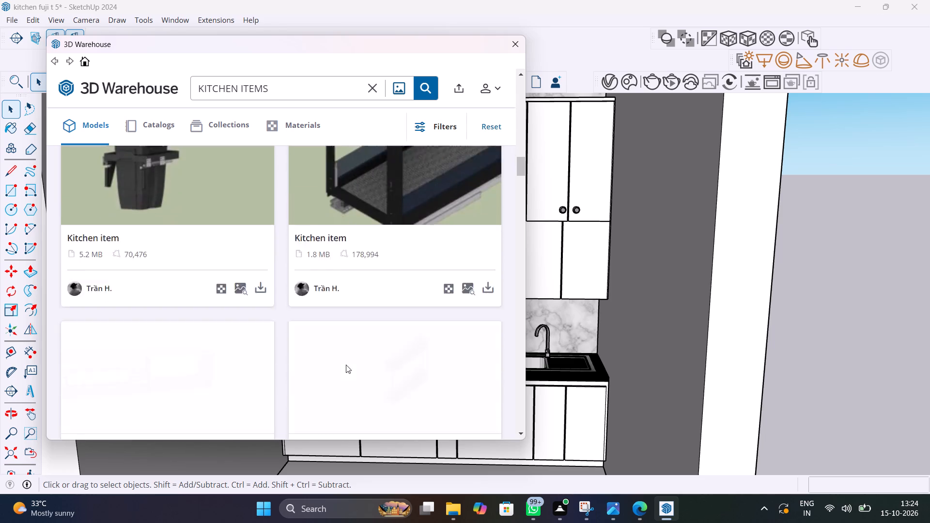
scroll(346, 365, down, 9)
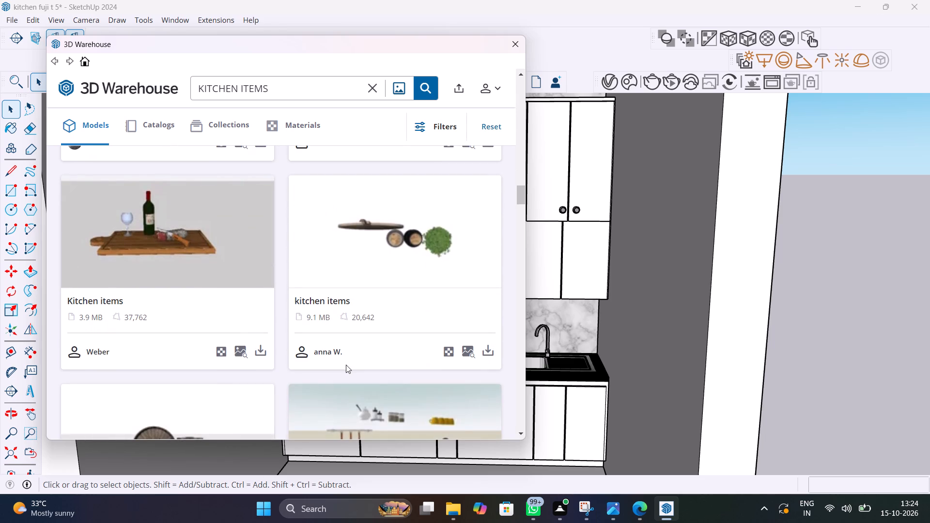
scroll(346, 365, down, 3)
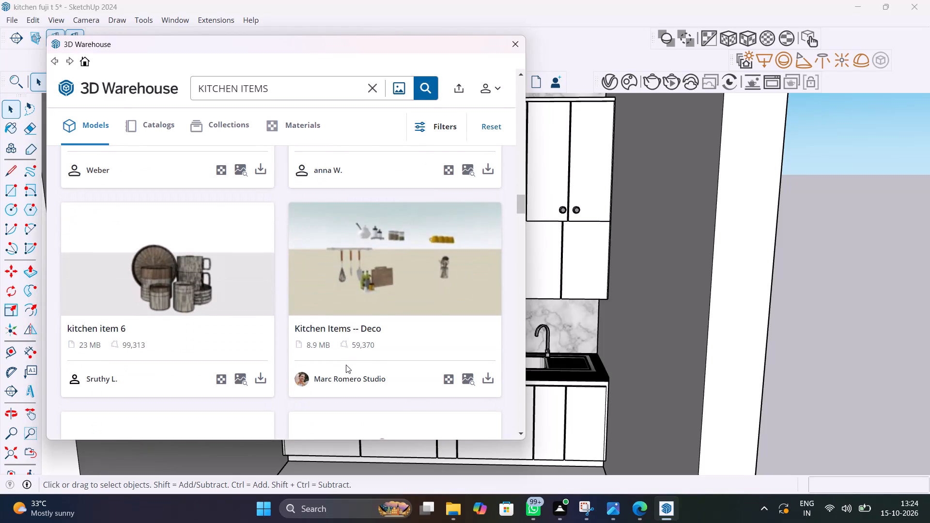
scroll(346, 365, down, 4)
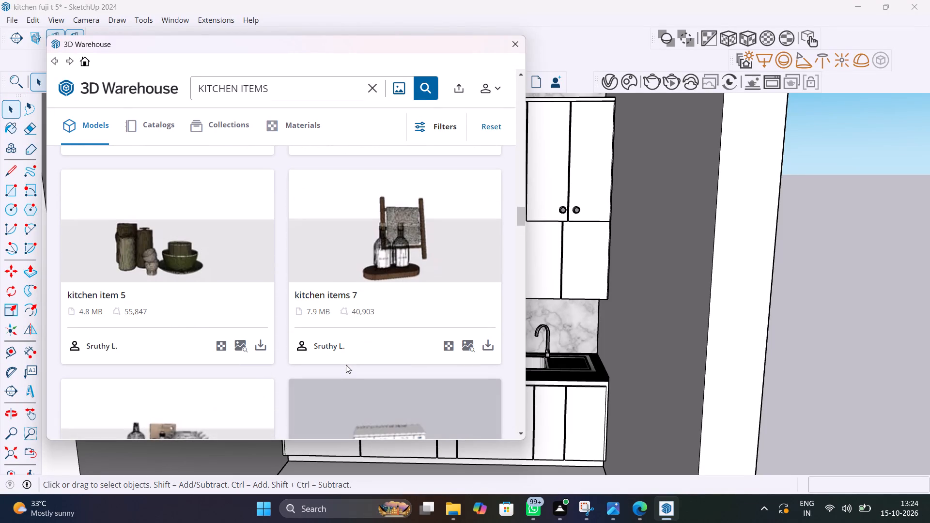
scroll(346, 365, down, 4)
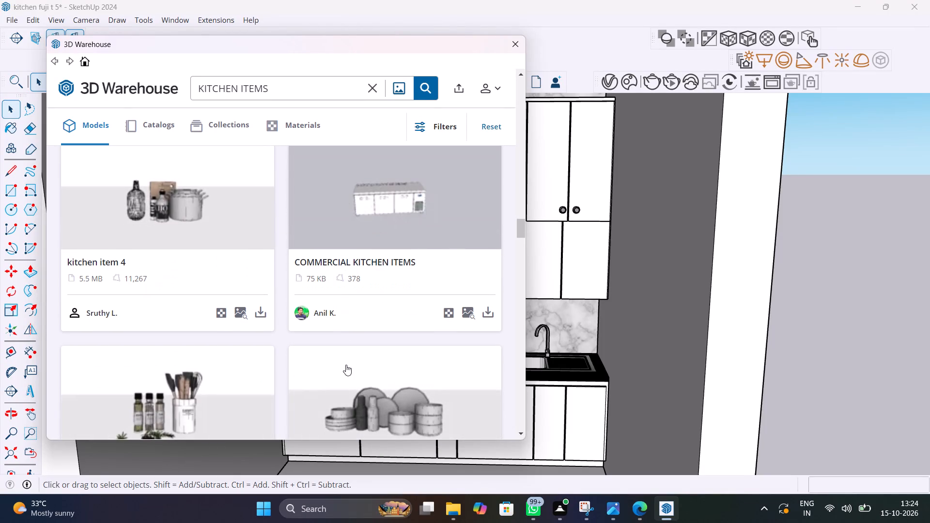
scroll(346, 365, down, 6)
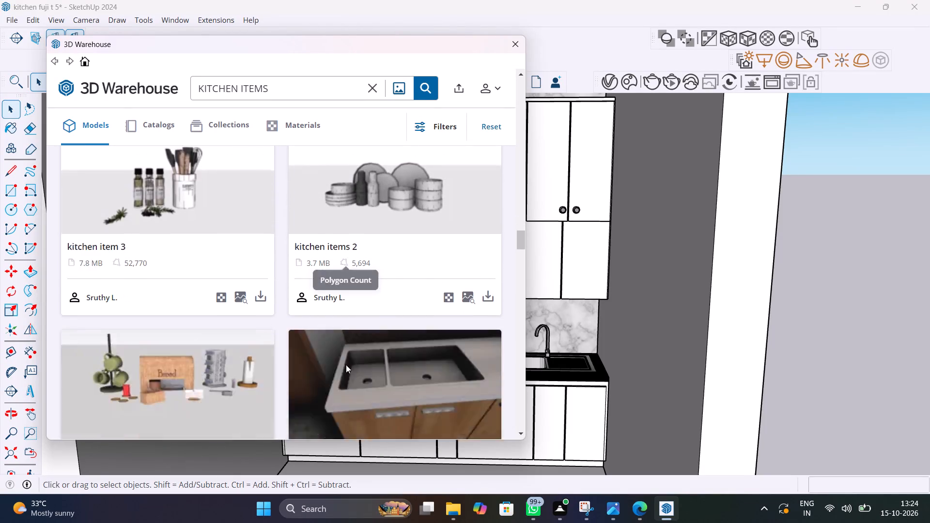
scroll(346, 365, up, 4)
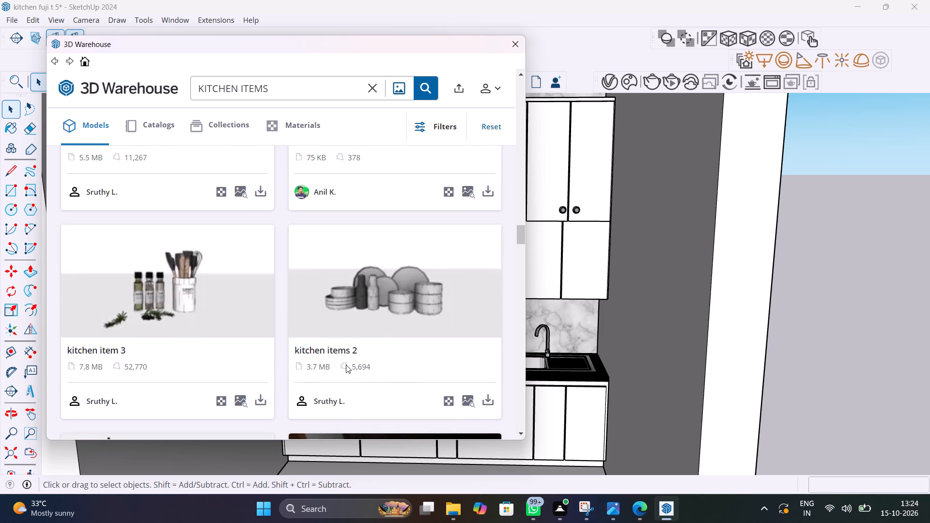
Download the "kitchen items 2" plates and bowls set directly into the model and place it on the ground outside the kitchen's sink-side wall.
click(490, 404)
click(260, 255)
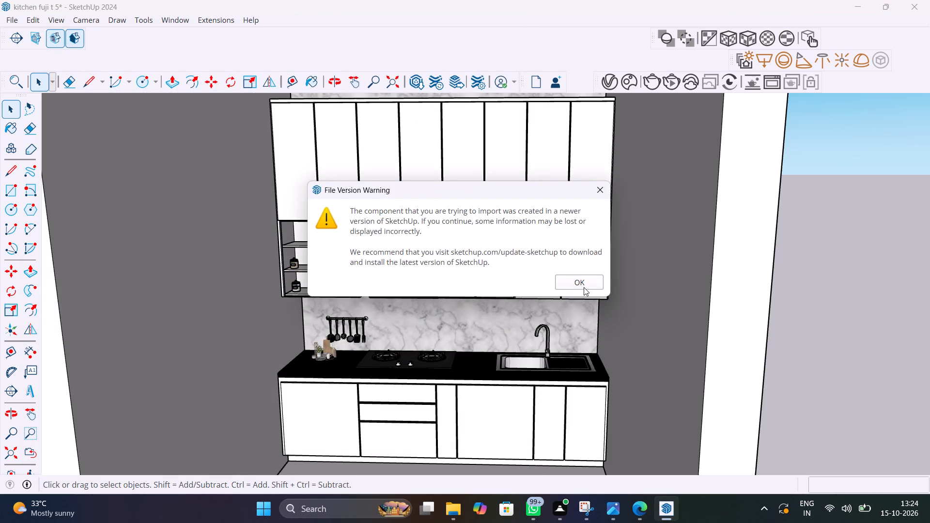
click(584, 287)
scroll(527, 358, down, 12)
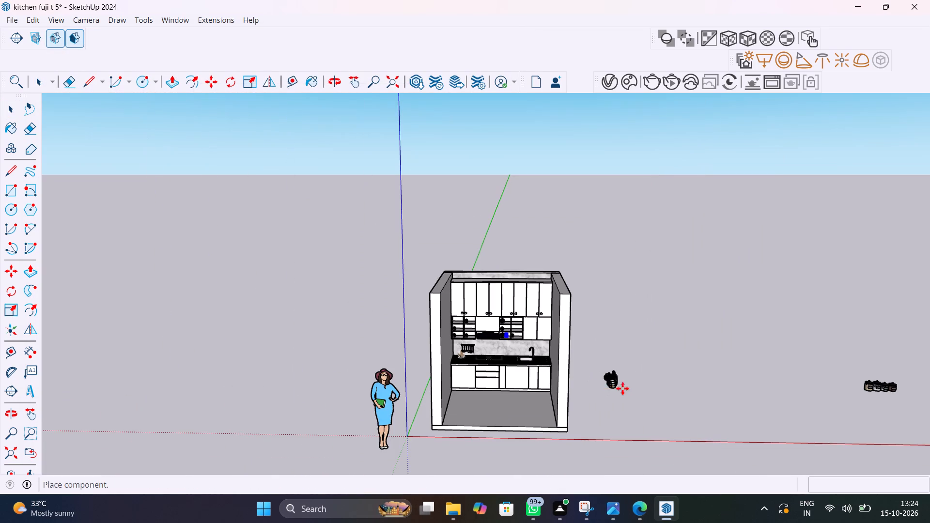
scroll(636, 400, up, 18)
click(637, 400)
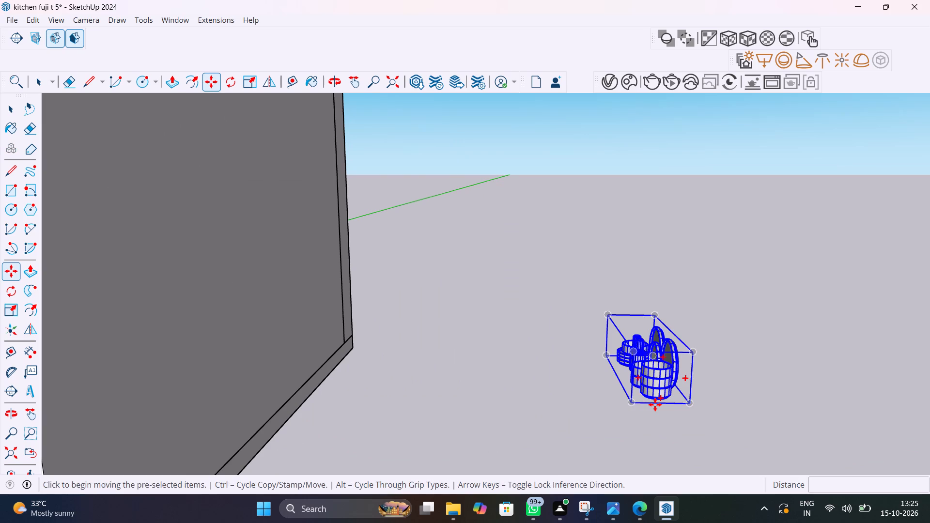
Rotate the placed plates and bowls set 90 degrees about the vertical axis.
key(q)
click(634, 414)
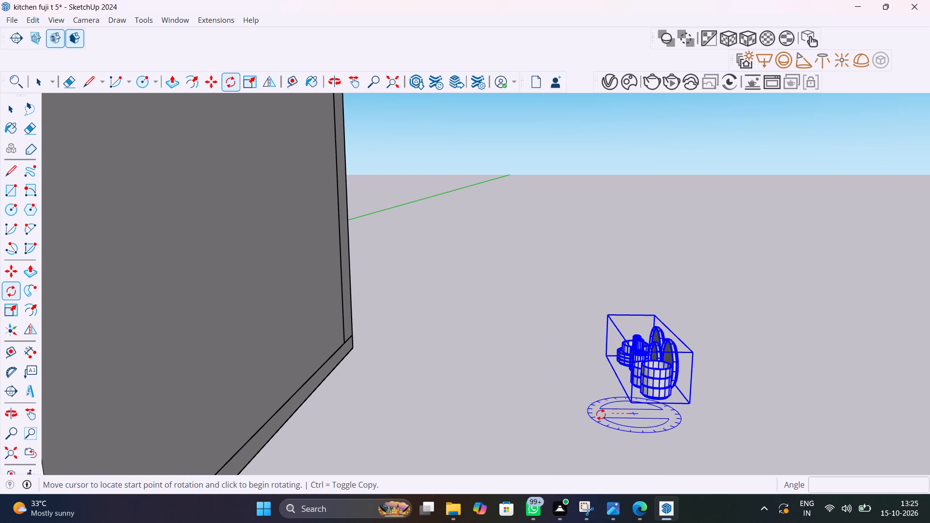
click(600, 415)
click(602, 353)
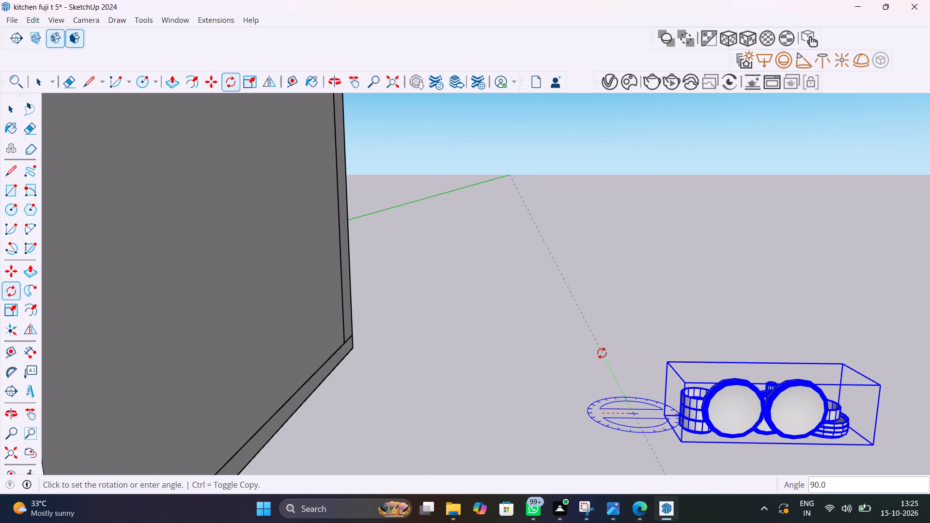
key(space)
click(610, 443)
Explode the plates and bowls component into its separate pieces.
scroll(620, 419, down, 6)
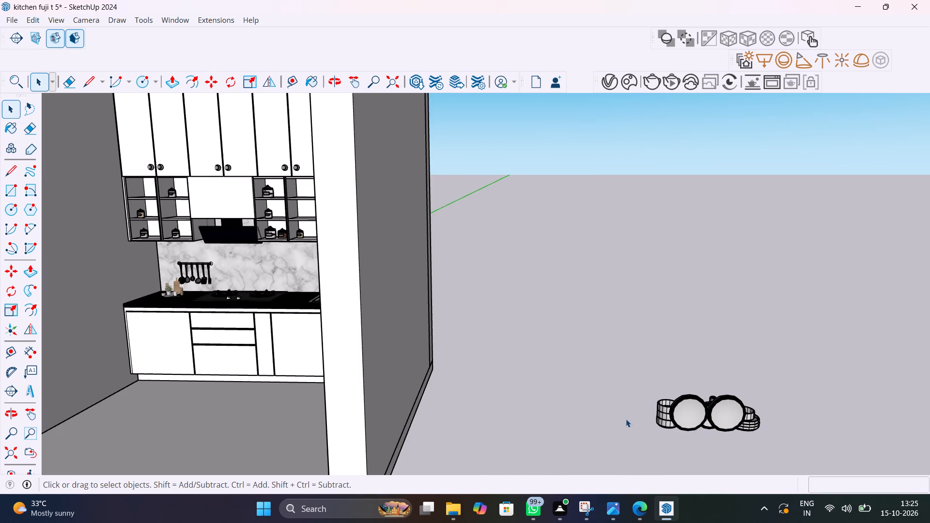
shift+middle_drag(622, 430, 657, 428)
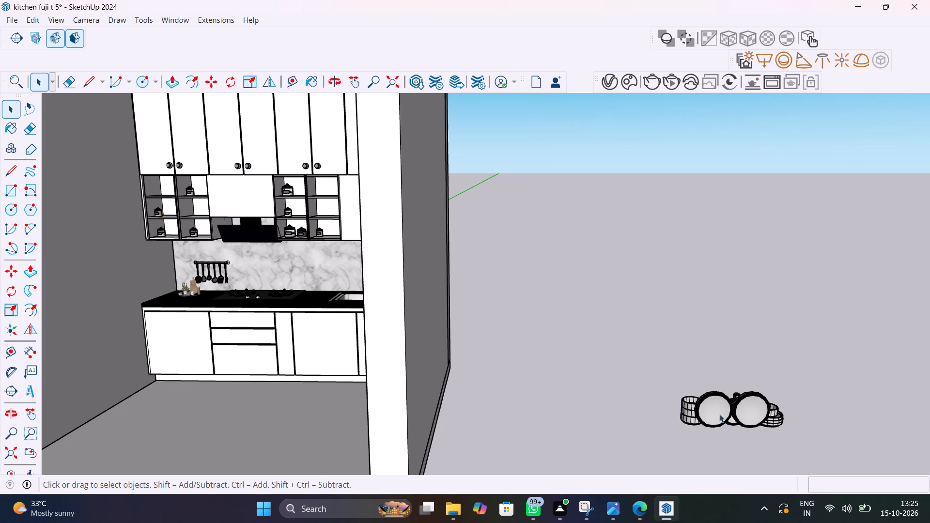
click(734, 406)
right_click(734, 405)
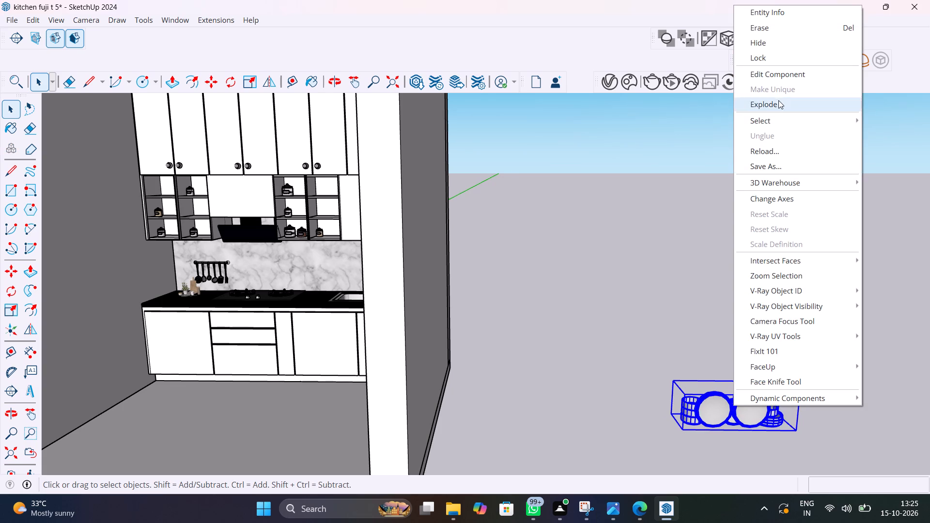
click(778, 102)
click(663, 371)
Group the three stacked bowls at the end of the exploded set beside the large plates.
scroll(661, 409, up, 7)
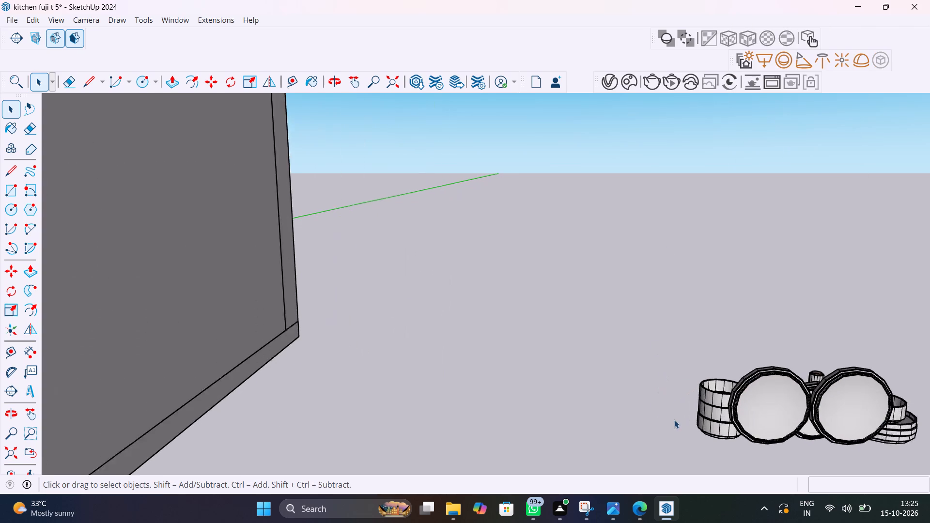
scroll(674, 420, up, 2)
click(706, 416)
middle_drag(720, 423, 832, 471)
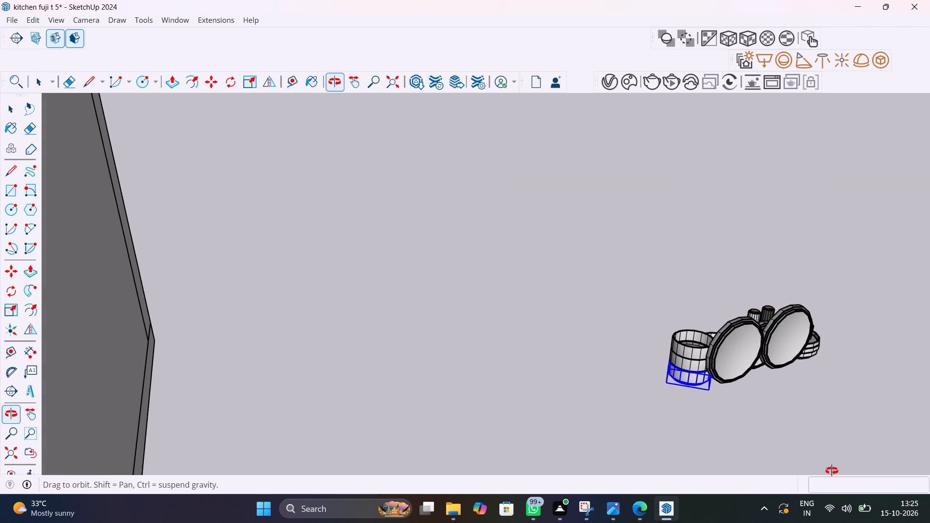
middle_drag(832, 471, 833, 471)
scroll(696, 363, up, 9)
shift+click(696, 363)
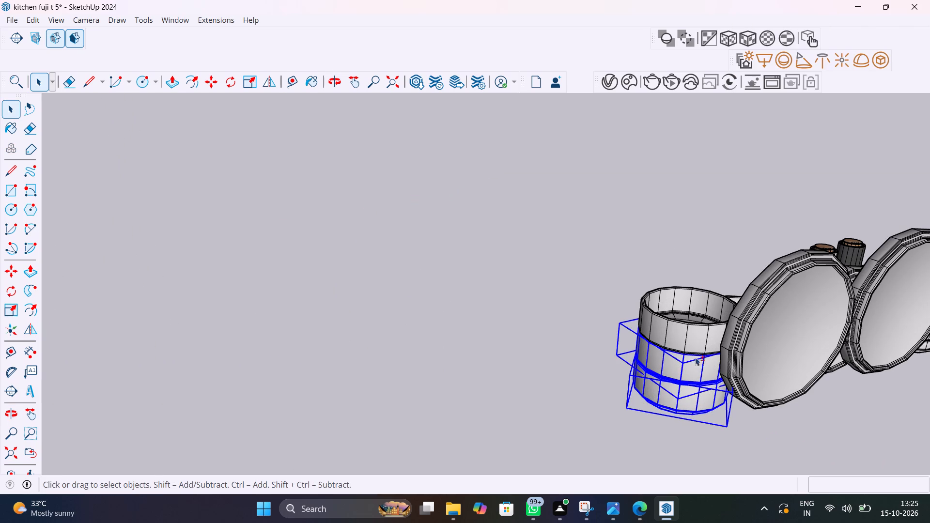
shift+click(695, 344)
shift+right_click(695, 344)
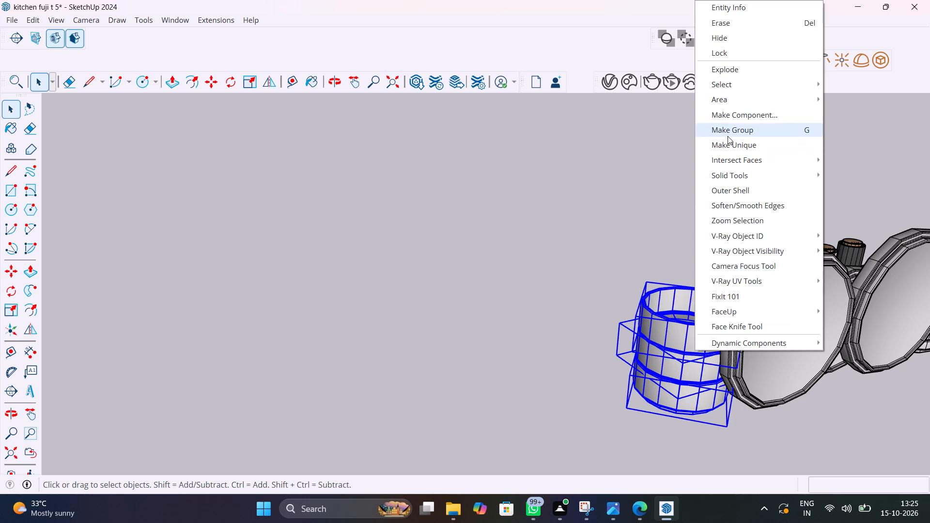
shift+click(731, 131)
Move the bowl stack about 12' 2 1/4" onto the bottom shelf of the open cabinet holding the Oats jar, right of the range hood.
key(m)
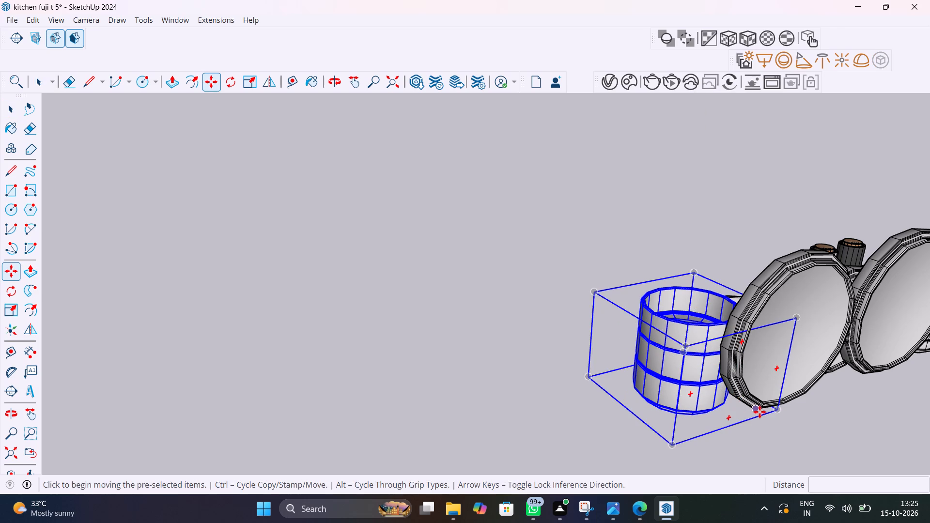
click(777, 411)
scroll(620, 410, down, 20)
scroll(620, 410, down, 1)
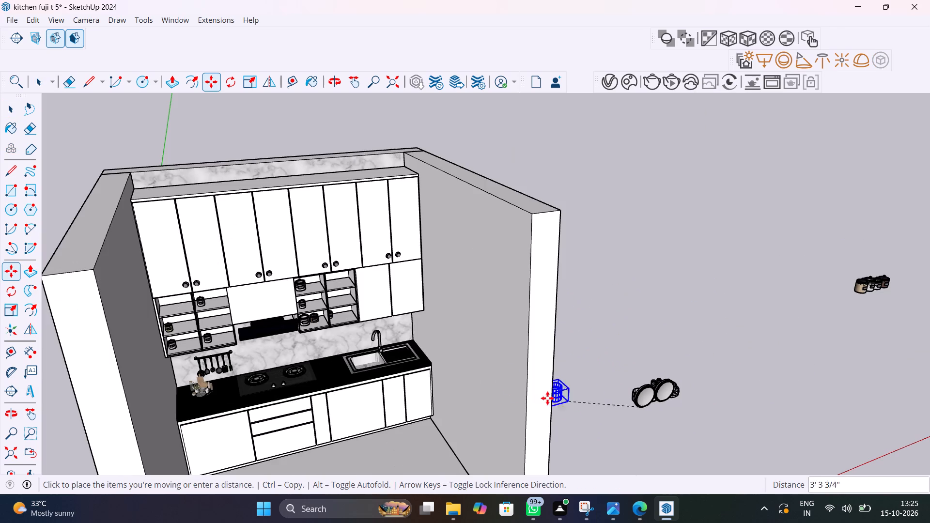
scroll(324, 330, up, 19)
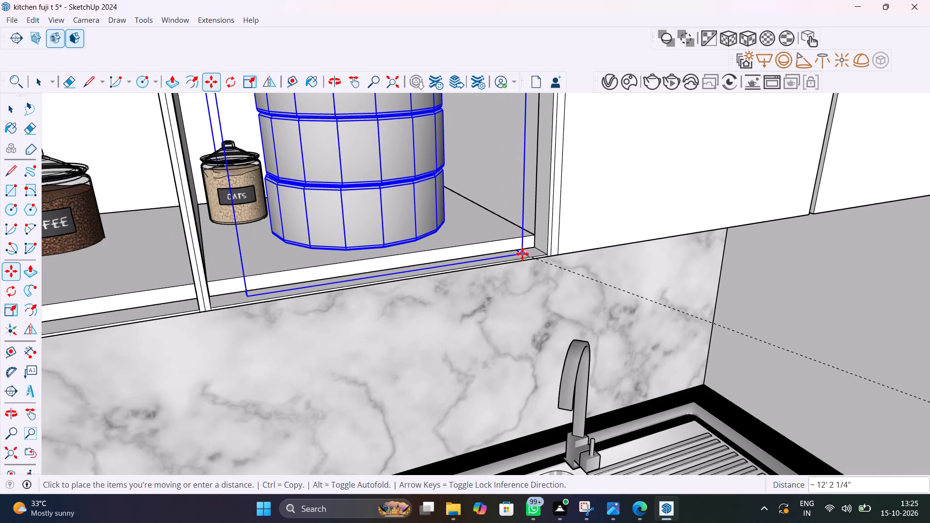
click(522, 254)
Scale the bowl stack down uniformly to about 0.62 so it fits the shelf height.
scroll(520, 269, down, 3)
middle_drag(519, 274, 456, 344)
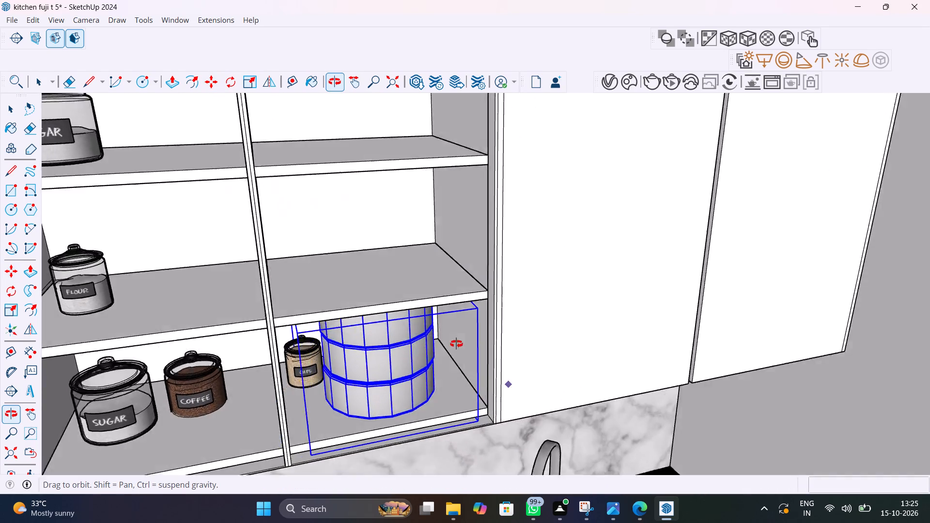
middle_drag(456, 344, 403, 320)
key(s)
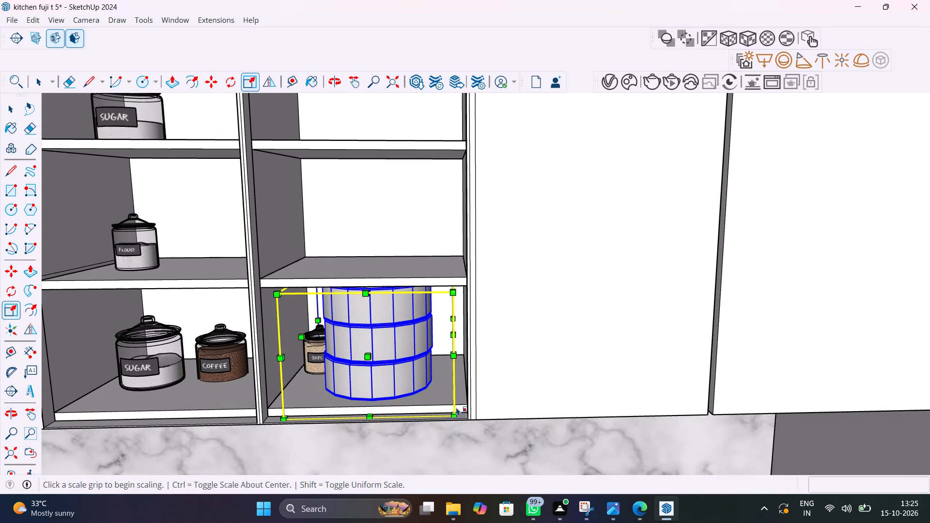
click(453, 413)
click(397, 352)
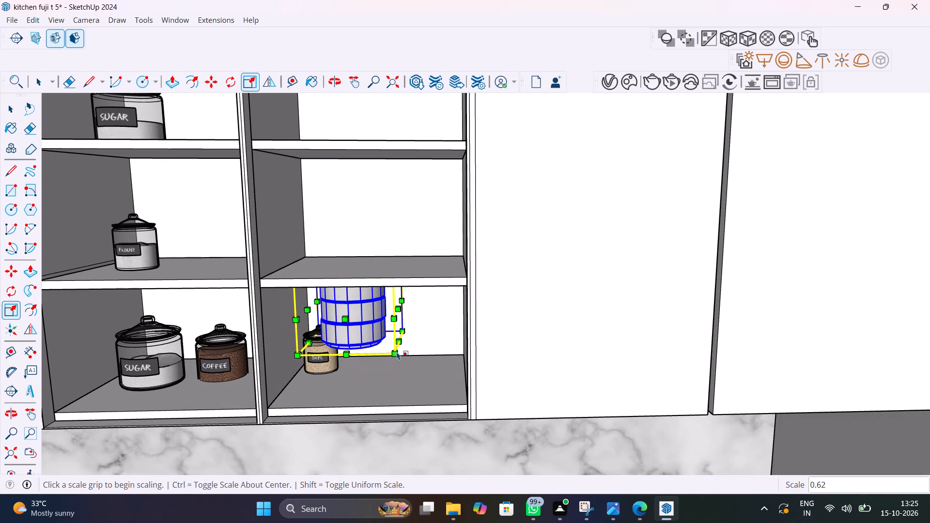
Move the scaled bowl stack down onto the bottom shelf beside the Oats jar.
key(m)
click(397, 351)
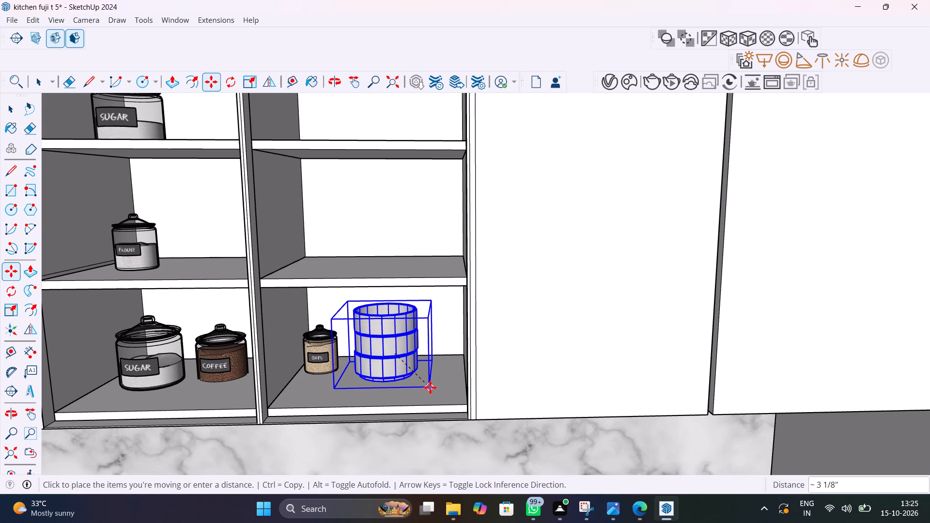
scroll(431, 387, up, 4)
middle_drag(437, 389, 540, 376)
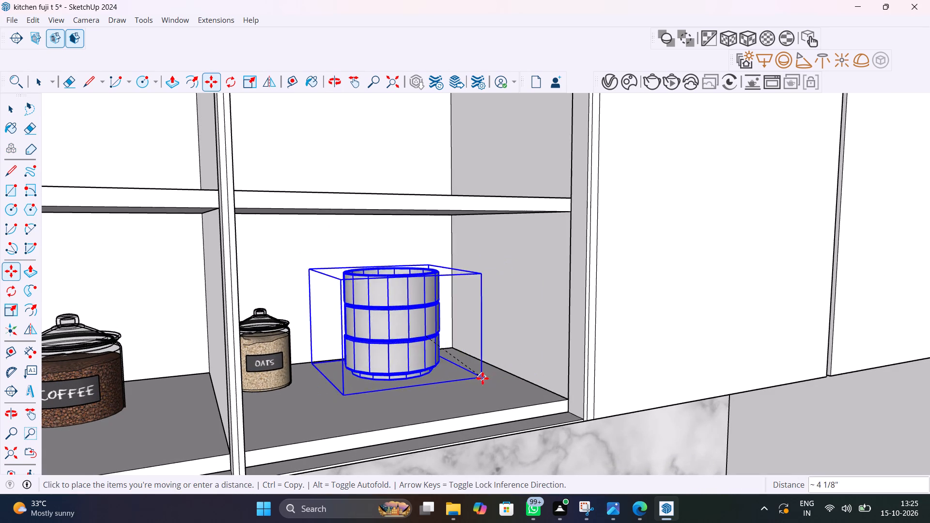
click(524, 382)
scroll(454, 387, up, 1)
scroll(454, 387, down, 18)
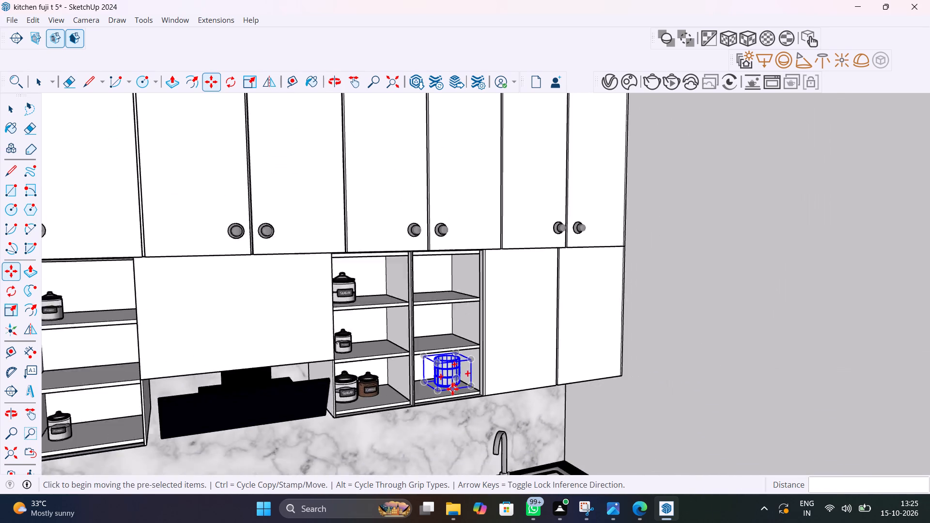
scroll(452, 389, down, 1)
middle_drag(452, 389, 422, 414)
scroll(422, 390, down, 8)
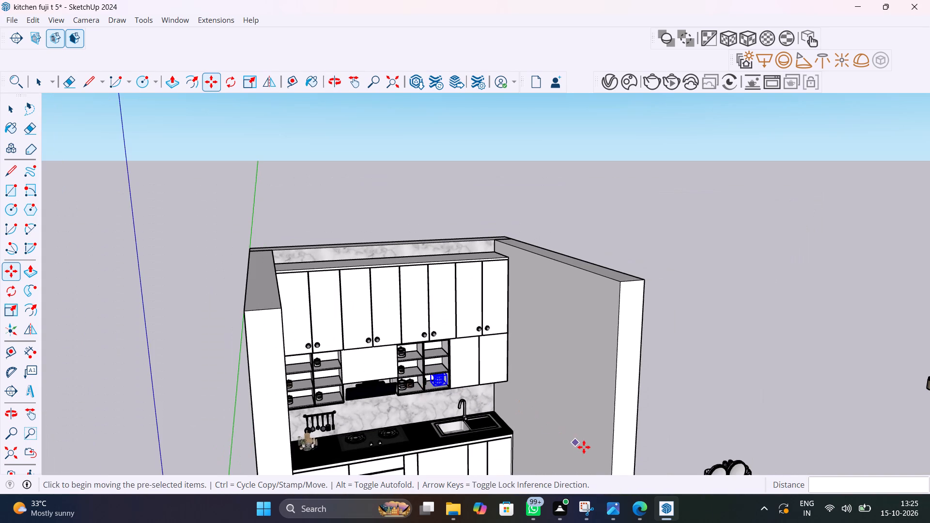
Rotate the nearer upright round plate in the loose tableware set 90° about the vertical axis.
key(space)
shift+middle_drag(582, 444, 505, 379)
scroll(652, 426, up, 2)
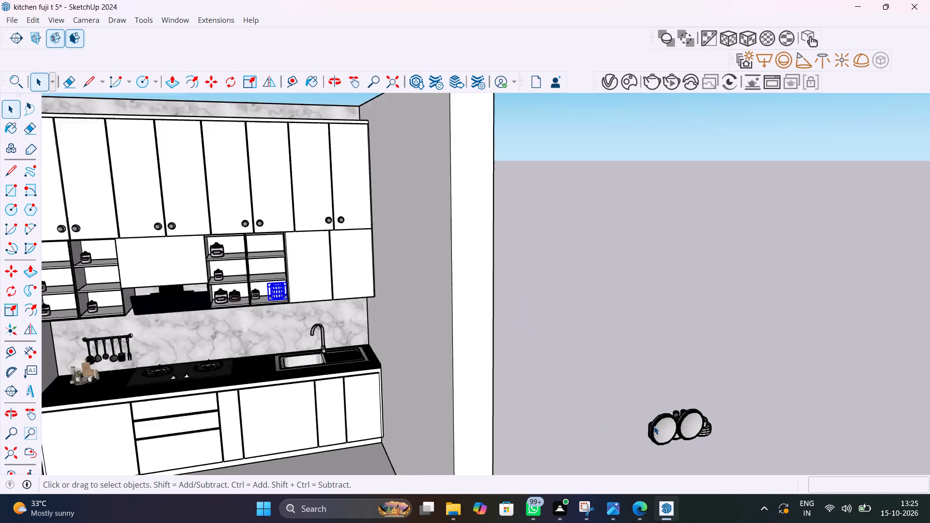
scroll(654, 426, up, 9)
click(657, 427)
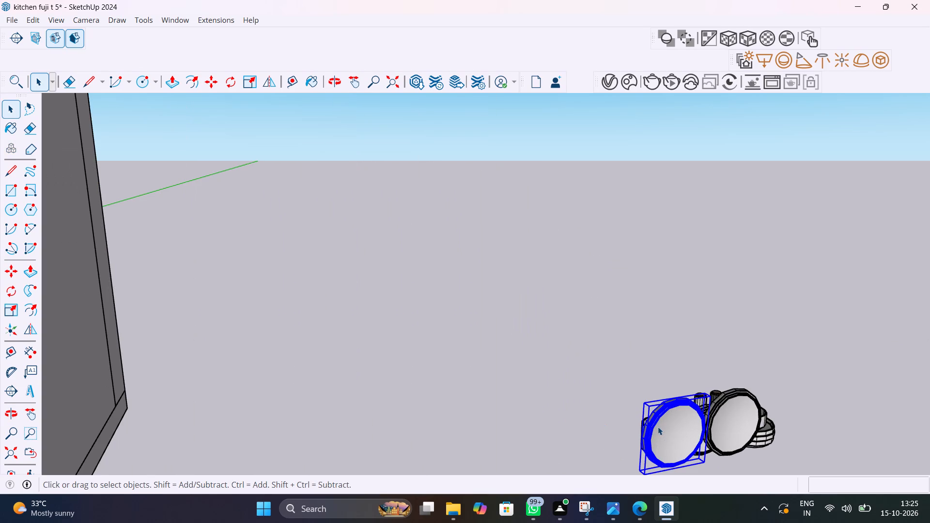
key(q)
shift+middle_drag(657, 439, 511, 360)
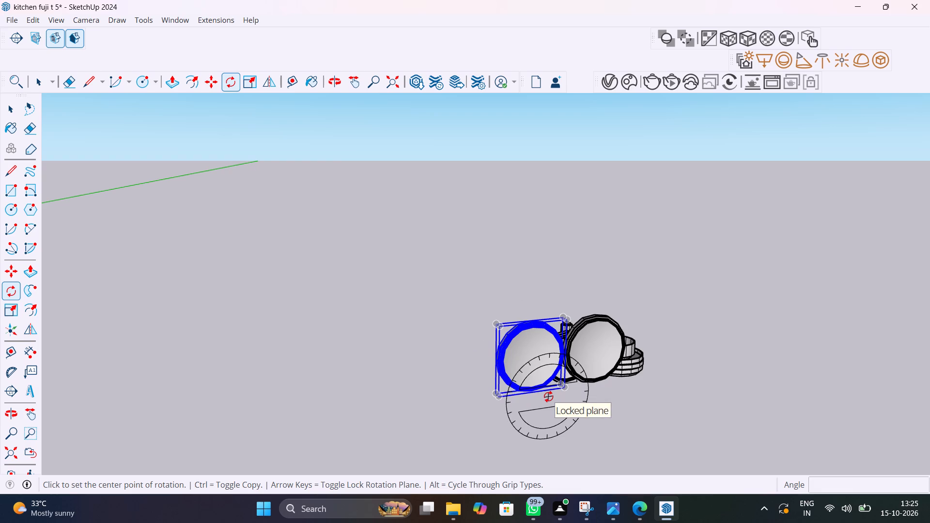
key(Up)
click(495, 405)
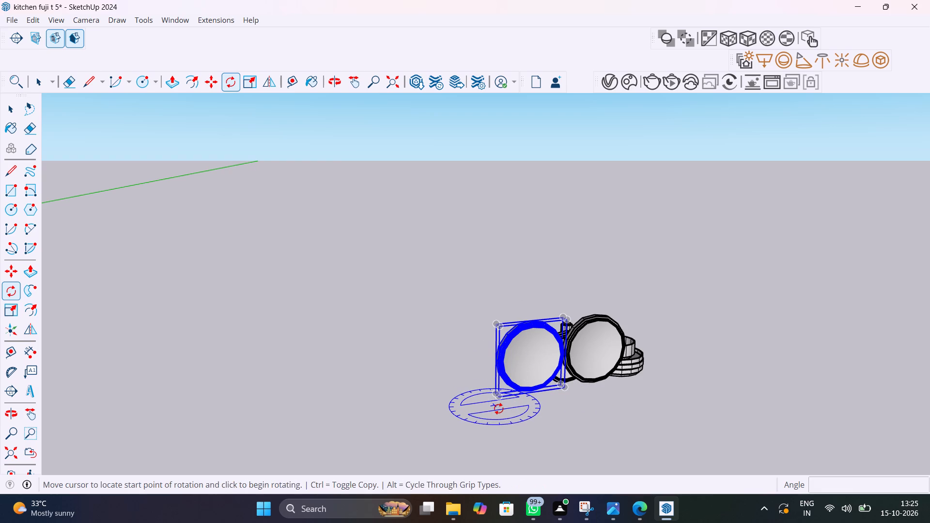
click(498, 409)
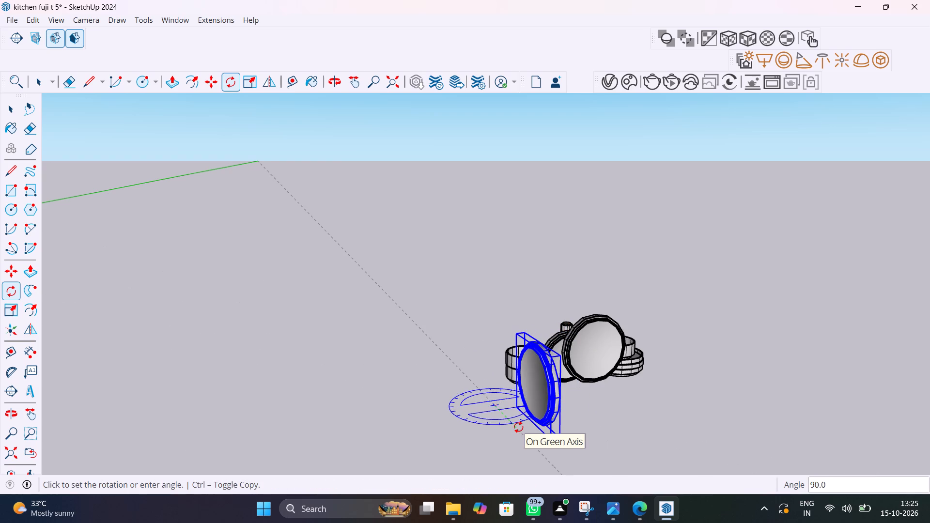
click(518, 427)
key(space)
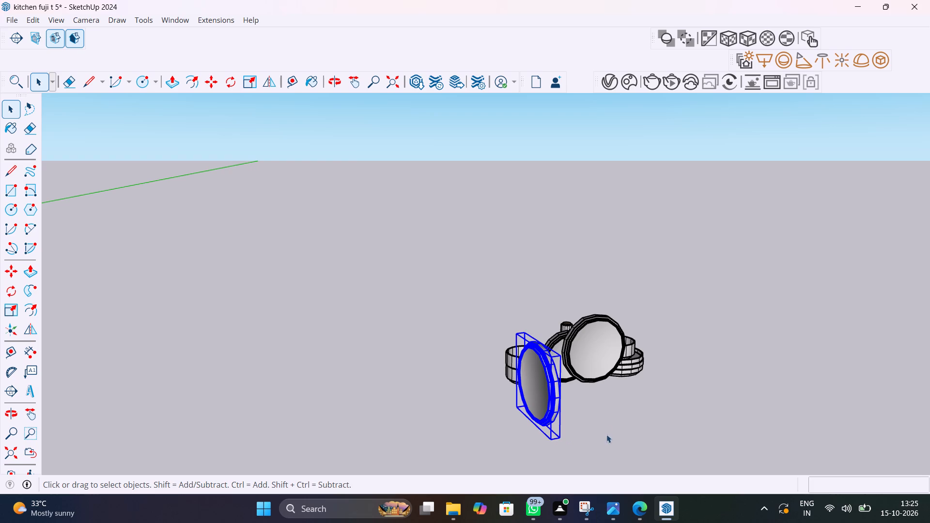
Move the rotated plate about 16' 3/8" onto the bottom shelf of the open compartment beside the range hood, near the Flour jar.
click(605, 428)
click(556, 417)
key(m)
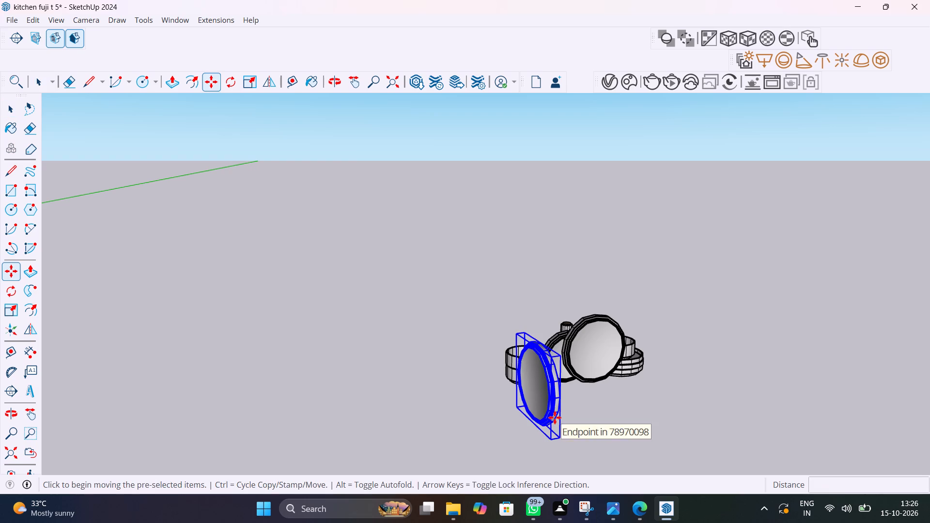
click(561, 439)
scroll(394, 415, down, 11)
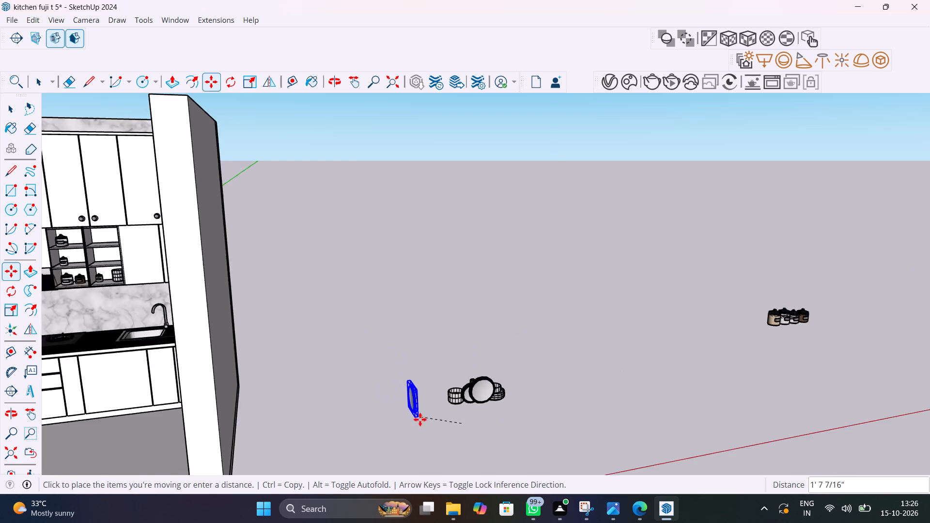
scroll(420, 419, down, 8)
scroll(154, 361, up, 16)
scroll(216, 342, up, 5)
middle_drag(231, 316, 288, 322)
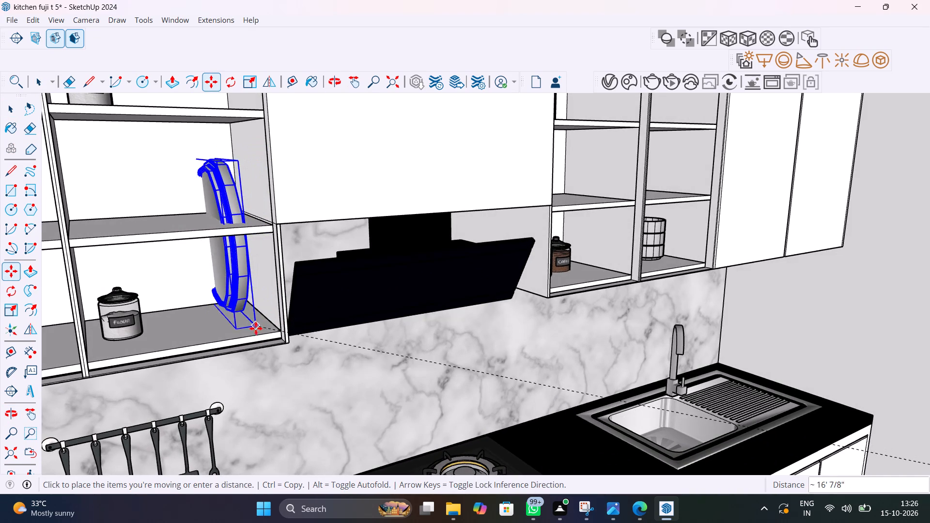
click(259, 346)
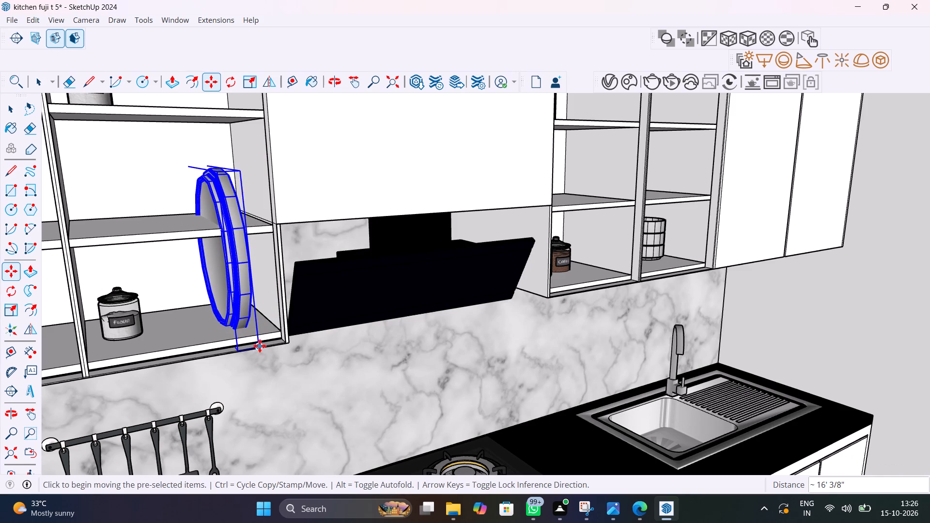
Scale the plate down uniformly so it fits within the bottom shelf's height.
key(s)
click(186, 166)
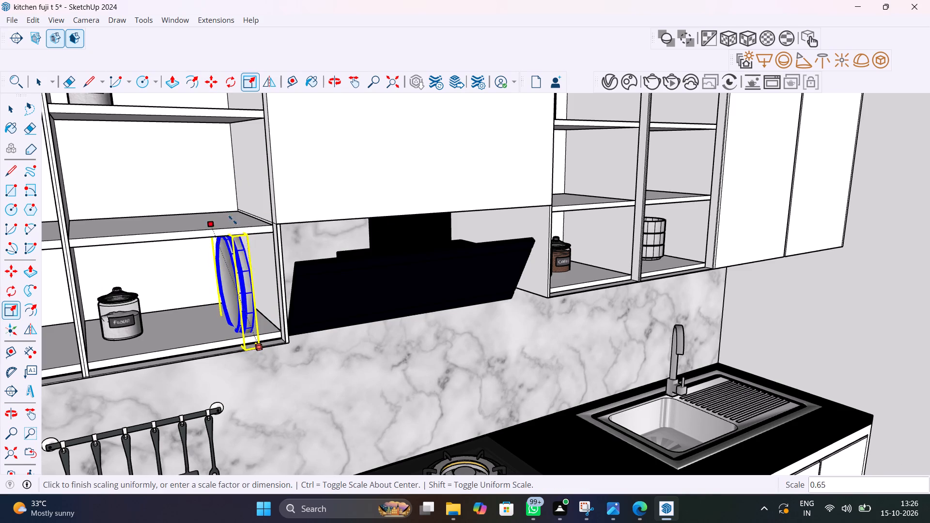
click(248, 252)
Move the scaled plate about 4 3/16" back into the compartment so it stands on the bottom shelf by the side panel.
key(m)
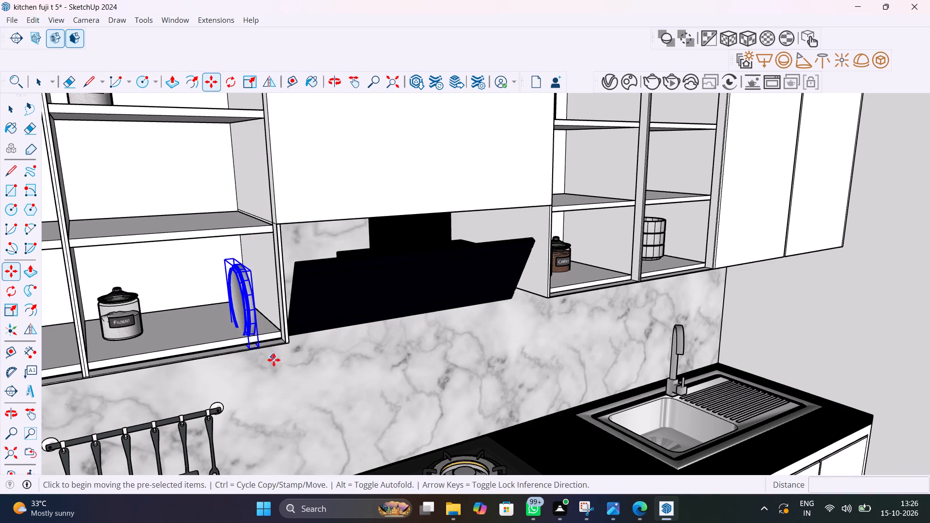
click(264, 350)
scroll(262, 325, up, 6)
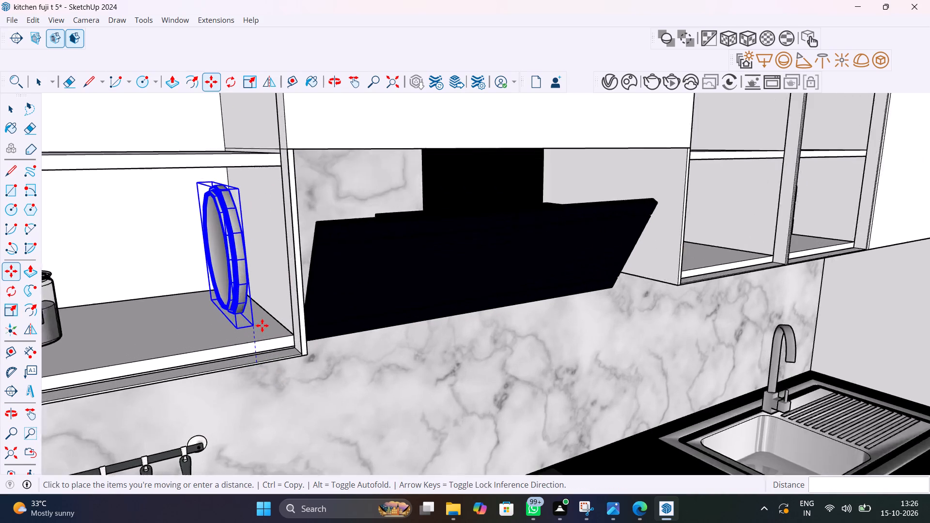
scroll(262, 325, up, 3)
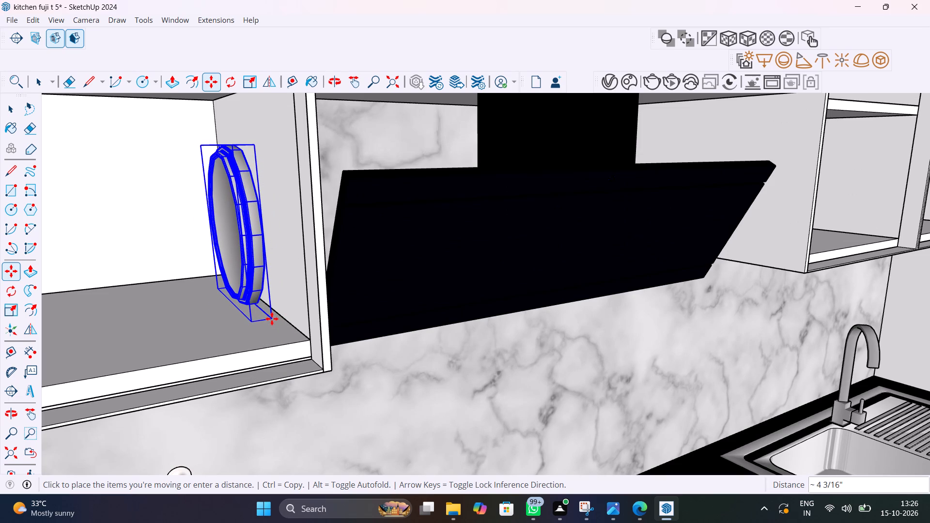
click(272, 319)
Copy the plate about 1' 3/16" to the bottom shelf of the adjacent outer compartment, against the divider panel.
click(272, 319)
scroll(297, 322, down, 5)
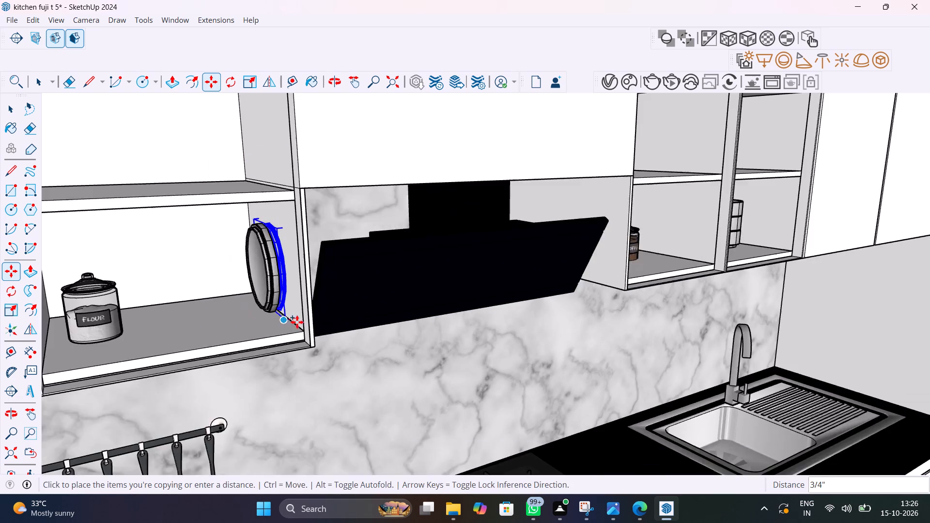
scroll(297, 322, down, 16)
click(8, 454)
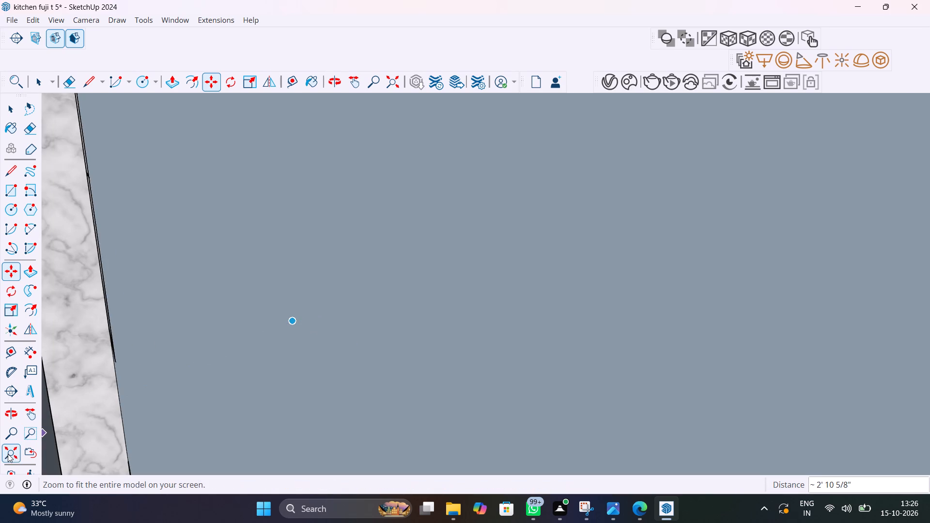
shift+middle_drag(464, 260, 269, 393)
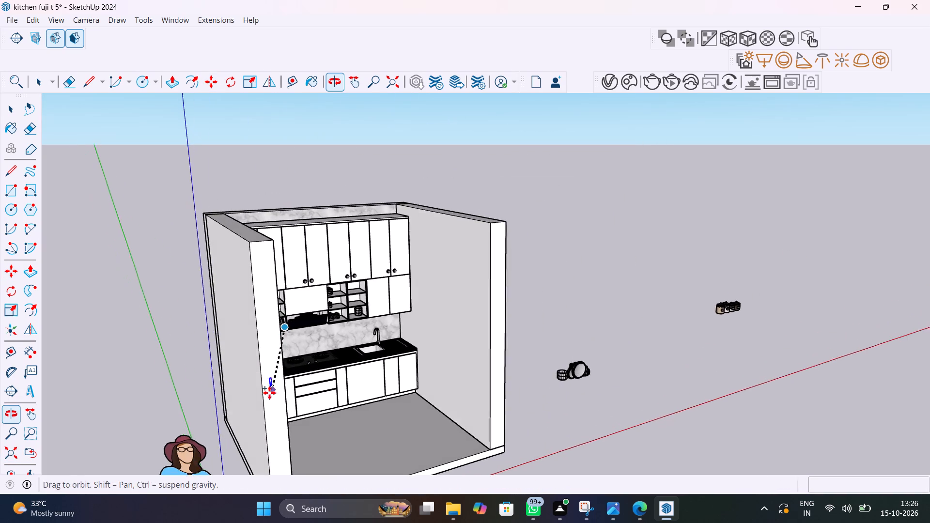
shift+middle_drag(269, 393, 270, 393)
scroll(291, 310, up, 14)
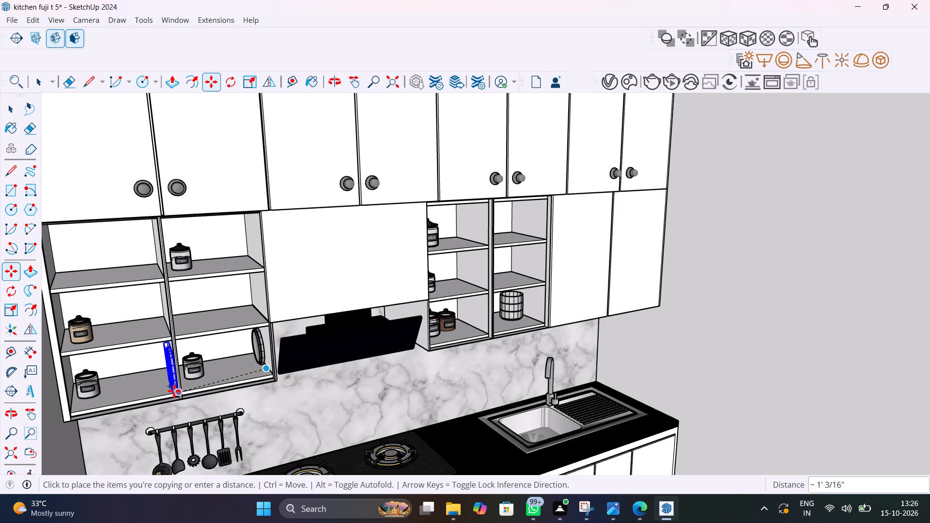
click(173, 390)
Scale the copied plate's thickness along its blue axis by about 2.14.
scroll(167, 371, up, 11)
key(s)
click(161, 346)
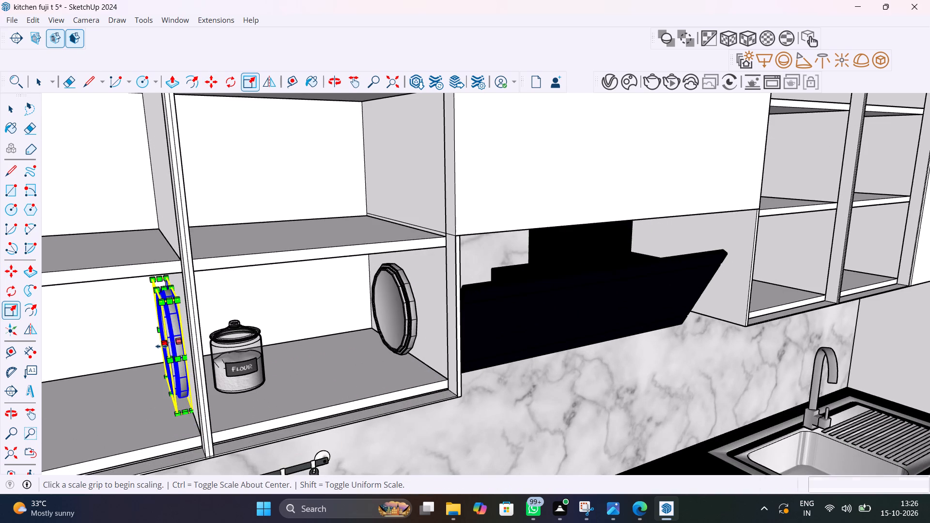
click(149, 350)
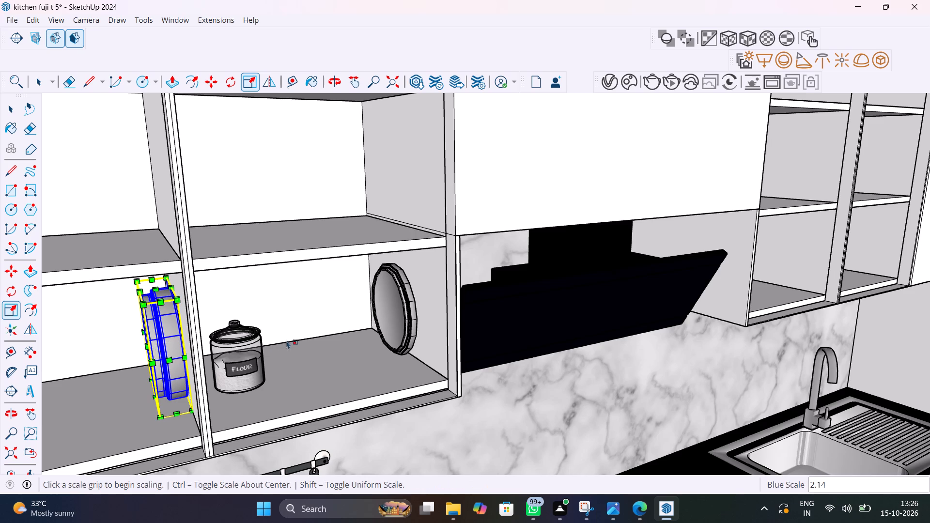
Scale up the thickness of the original plate beside the range hood along its flat axis.
key(space)
click(386, 314)
key(s)
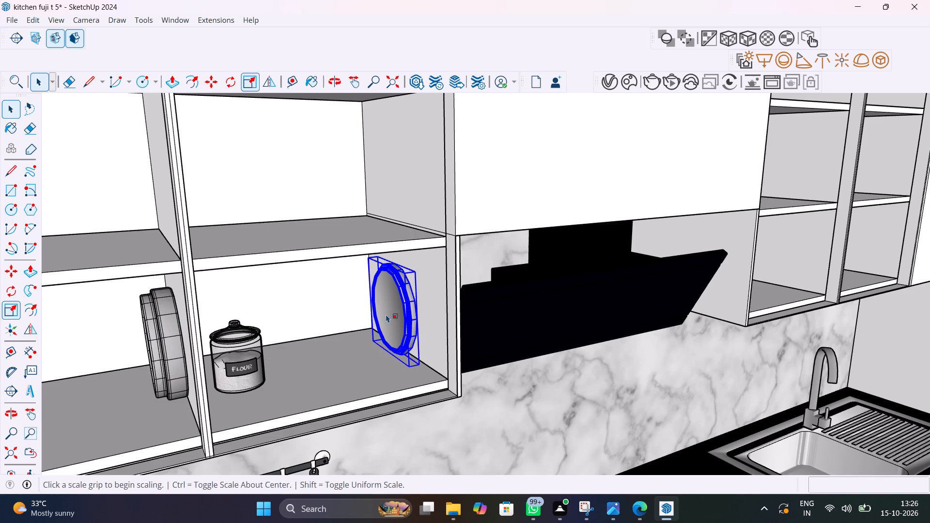
click(386, 312)
click(377, 314)
key(space)
Copy the dark bottle from the loose tableware set about 18' 2 13/16" to the outer compartment's bottom shelf, between the Flour jar and plate.
scroll(380, 338, down, 6)
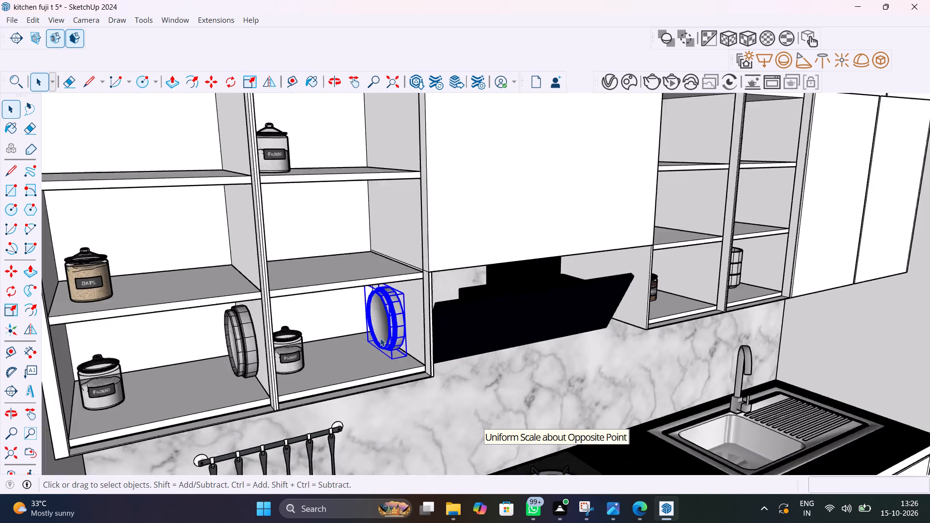
scroll(380, 338, down, 6)
click(17, 451)
scroll(225, 410, down, 7)
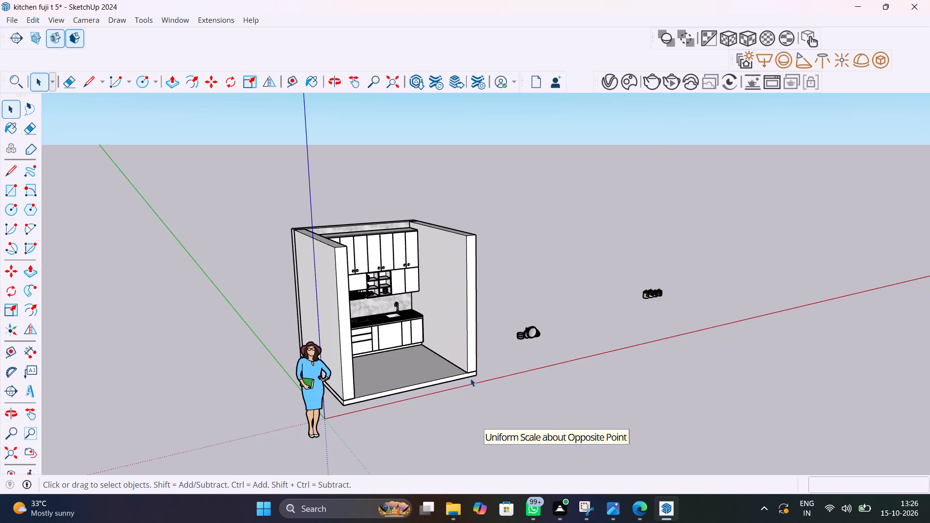
scroll(533, 342, up, 17)
middle_drag(540, 336, 224, 425)
scroll(224, 425, up, 1)
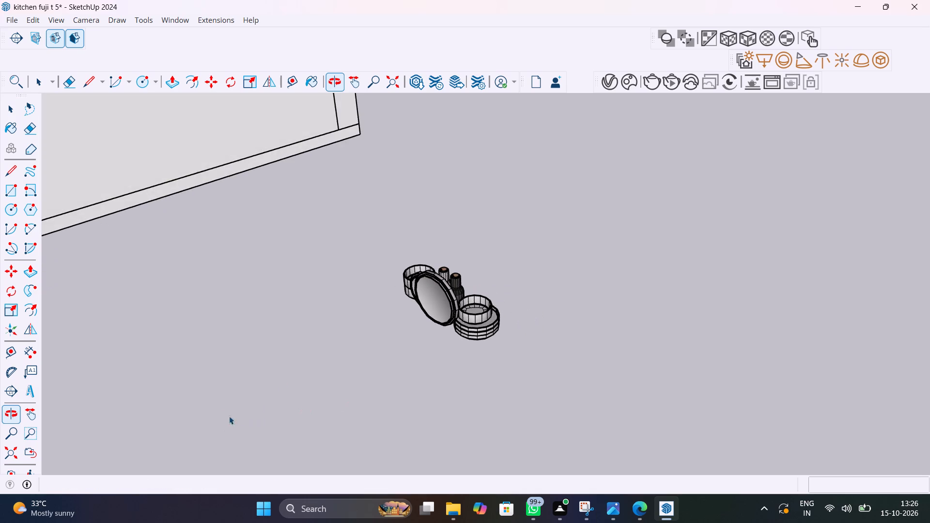
scroll(450, 316, up, 9)
middle_drag(501, 334, 248, 366)
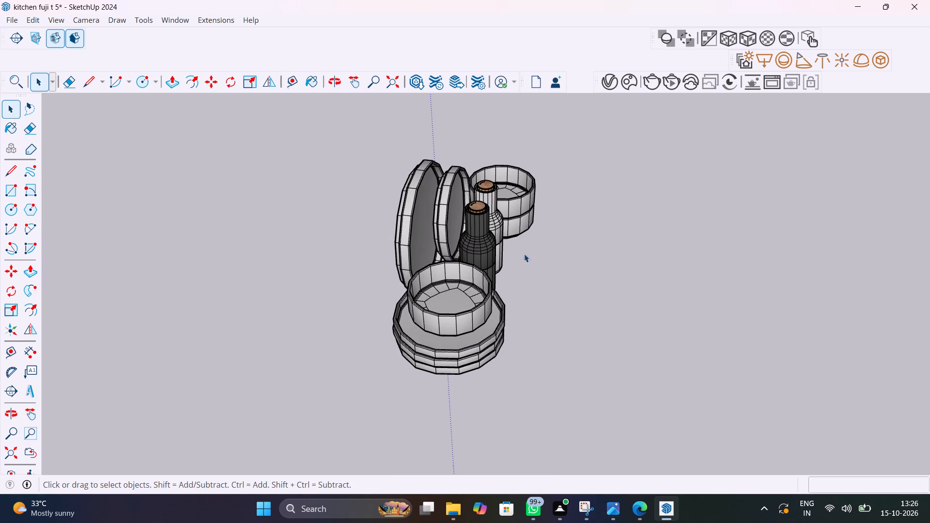
scroll(500, 251, up, 5)
click(490, 265)
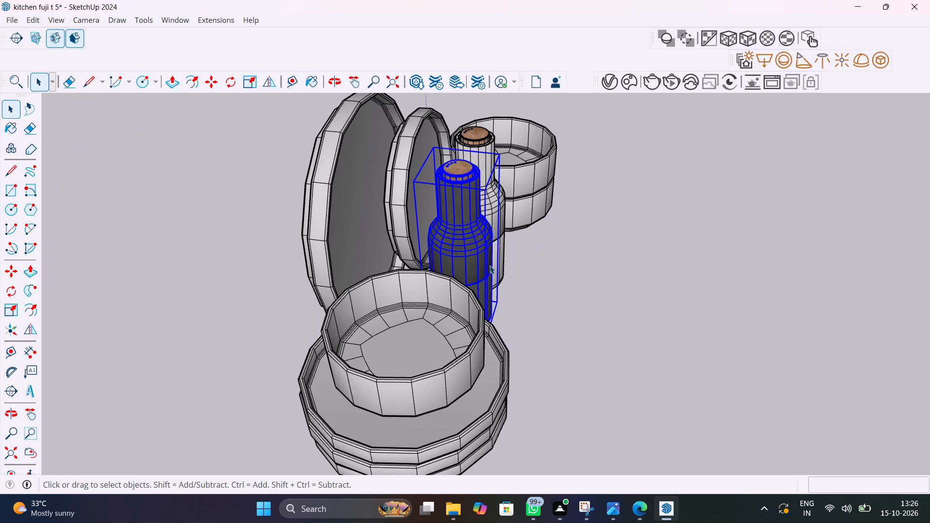
key(m)
click(502, 299)
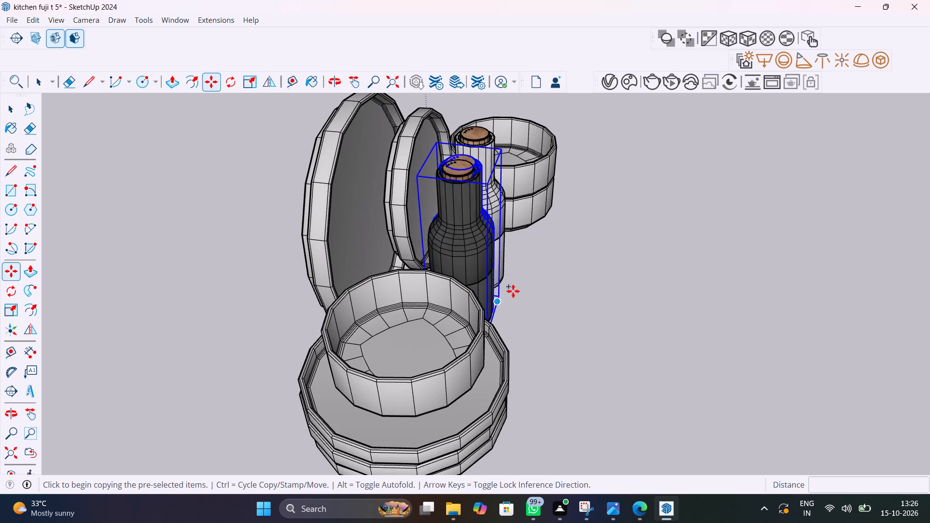
scroll(512, 240, down, 18)
middle_drag(346, 211, 622, 170)
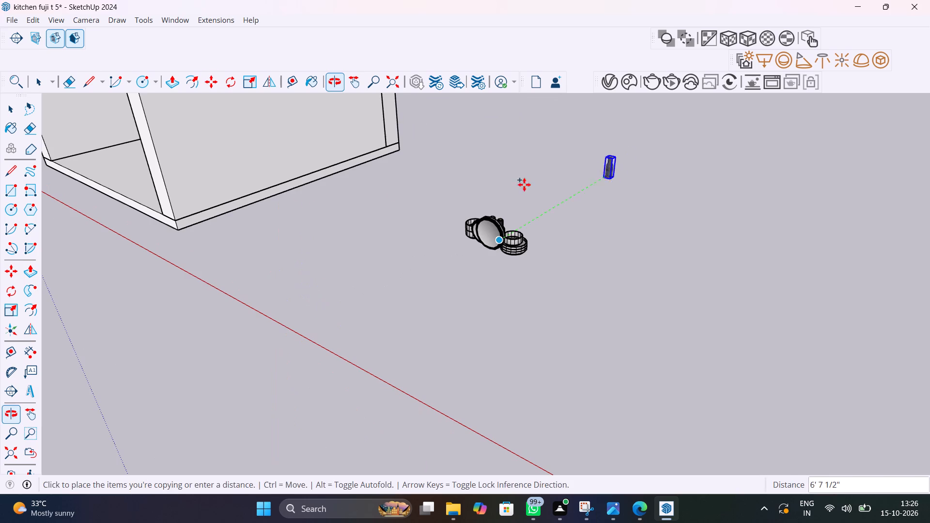
shift+middle_drag(274, 221, 705, 215)
scroll(412, 138, down, 1)
shift+middle_drag(425, 162, 554, 319)
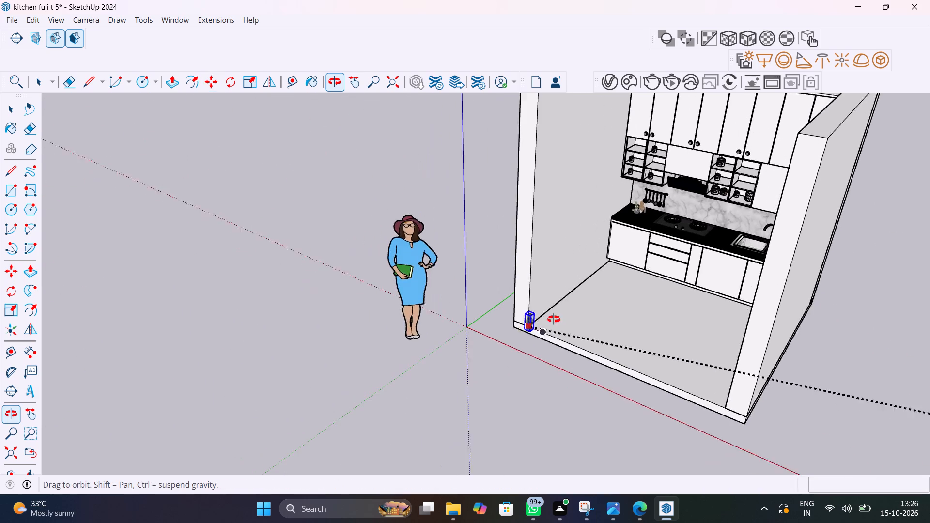
shift+middle_drag(554, 319, 556, 317)
scroll(669, 199, up, 11)
shift+middle_drag(567, 139, 676, 236)
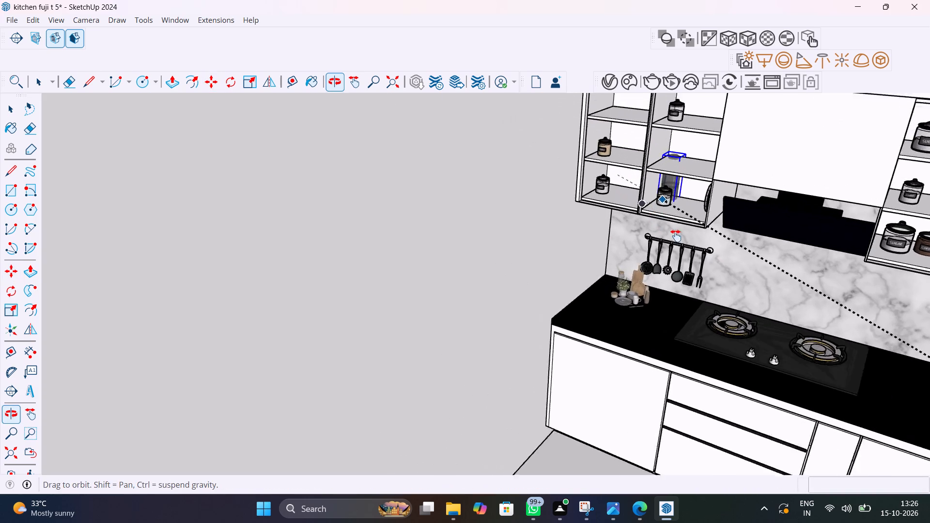
shift+middle_drag(676, 236, 696, 248)
scroll(687, 242, up, 10)
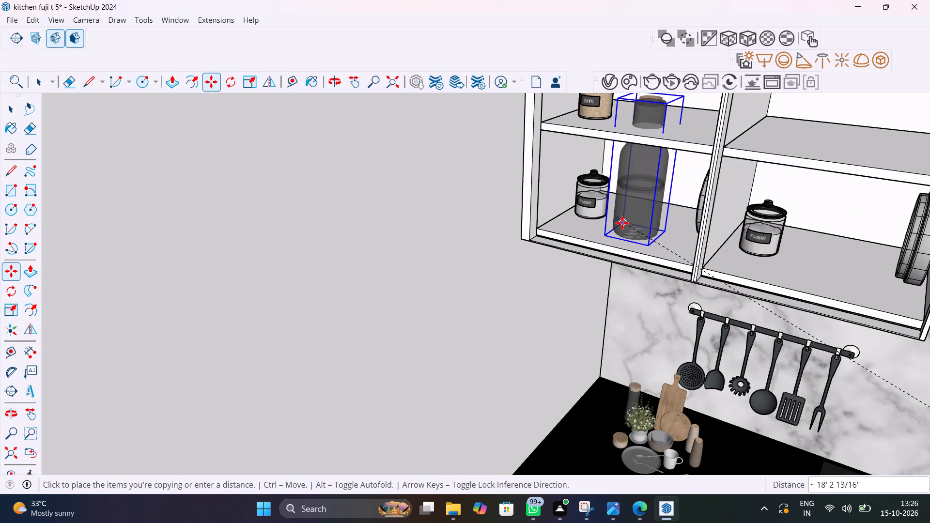
click(620, 223)
Scale the copied dark bottle down uniformly so it fits below the shelf above.
middle_drag(634, 230, 709, 200)
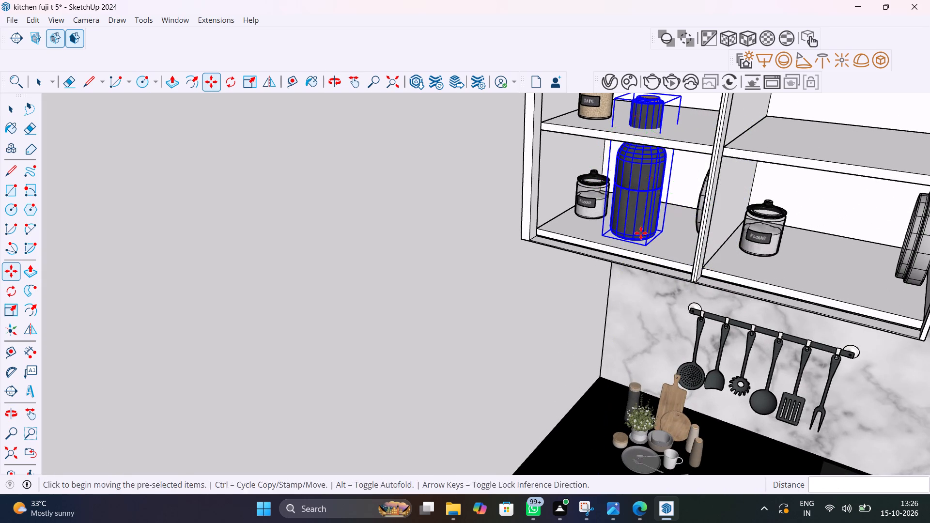
middle_drag(641, 233, 646, 265)
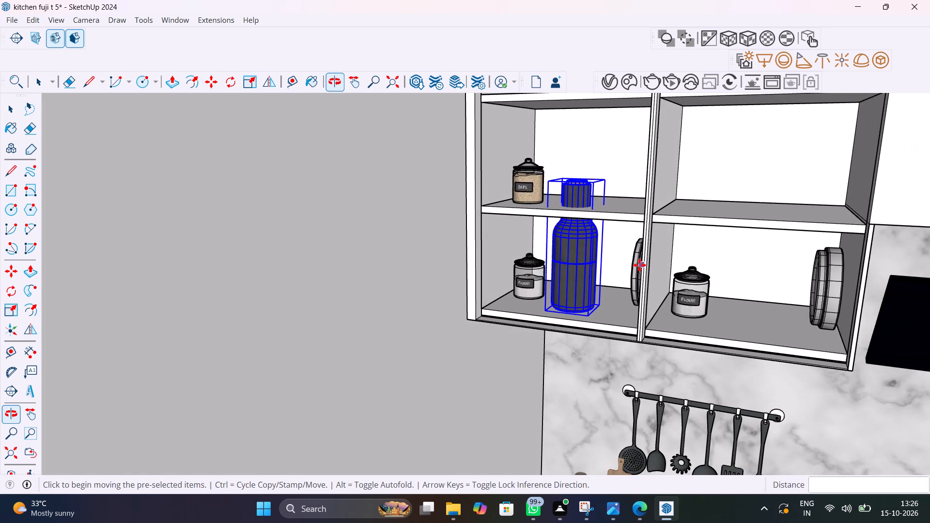
key(s)
click(563, 176)
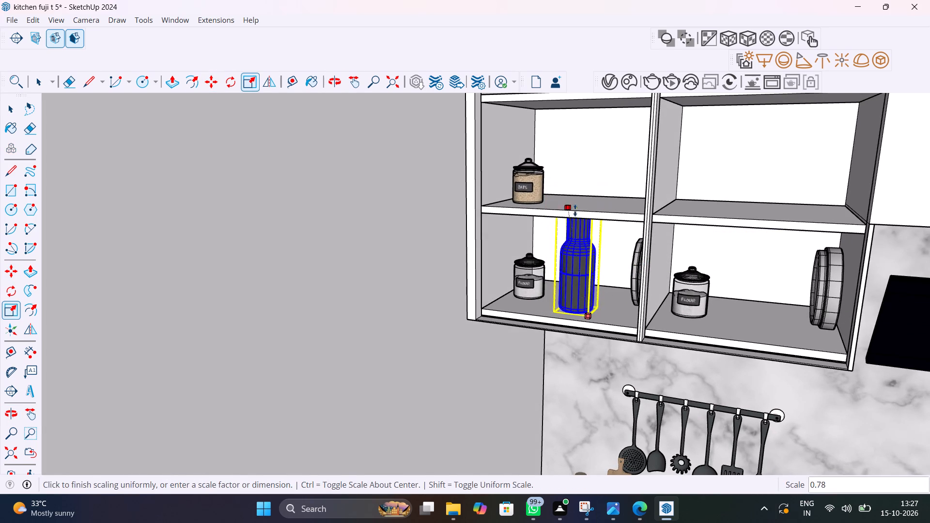
click(578, 230)
middle_drag(595, 291, 651, 301)
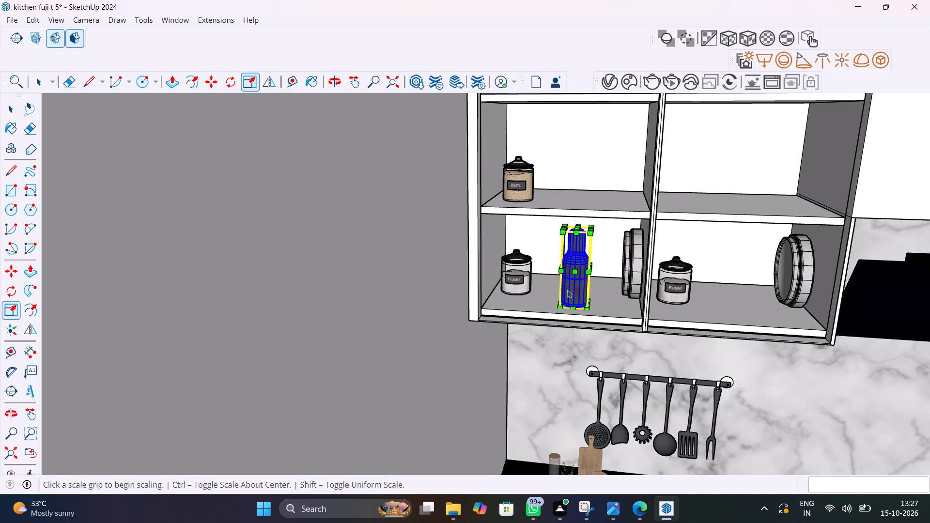
Copy the scaled dark bottle about 2 3/8" sideways, between the original and the plate on the outer compartment's bottom shelf.
key(space)
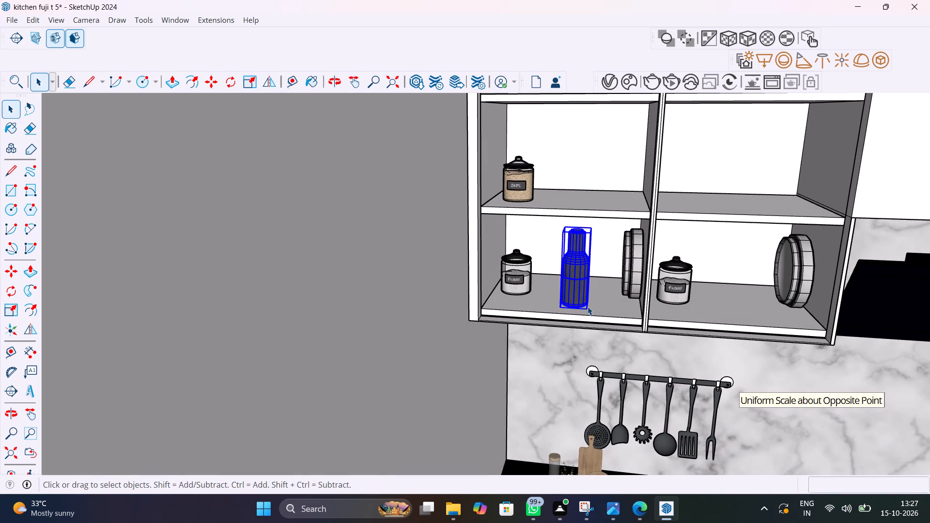
click(586, 300)
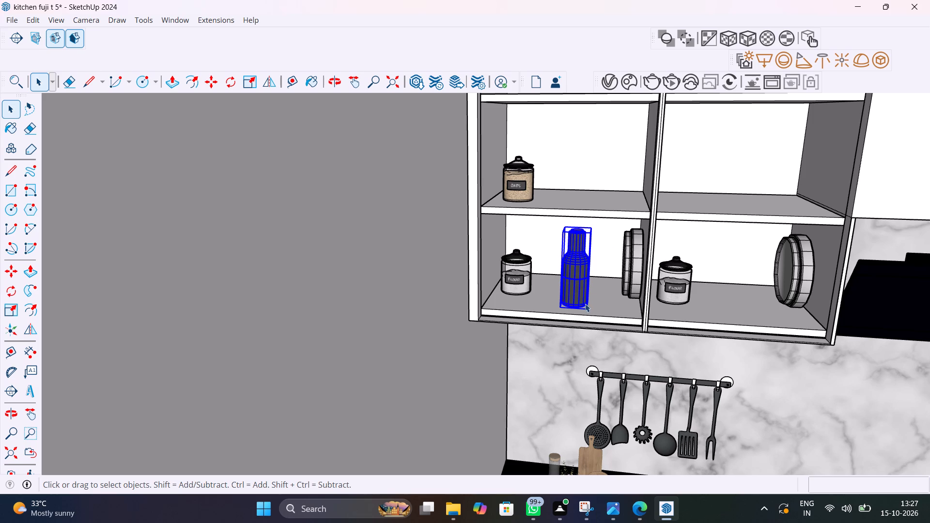
key(m)
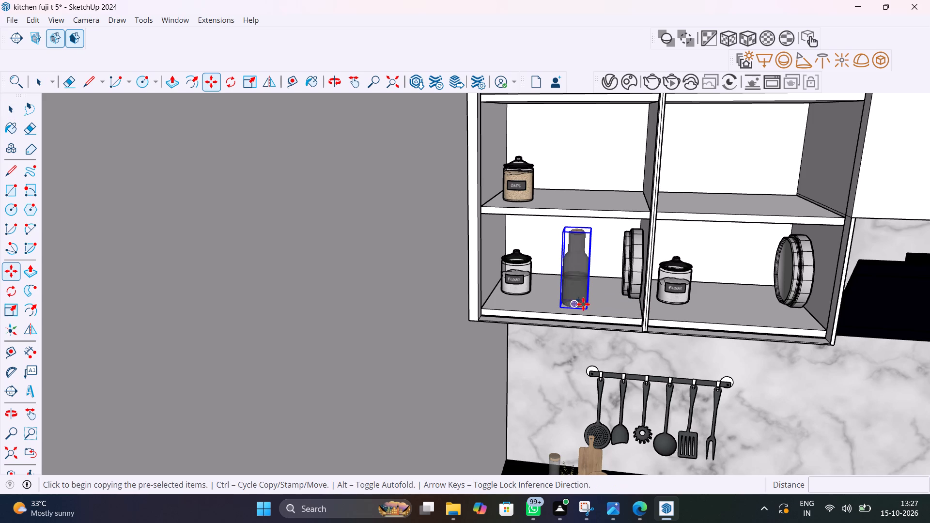
click(590, 308)
click(620, 309)
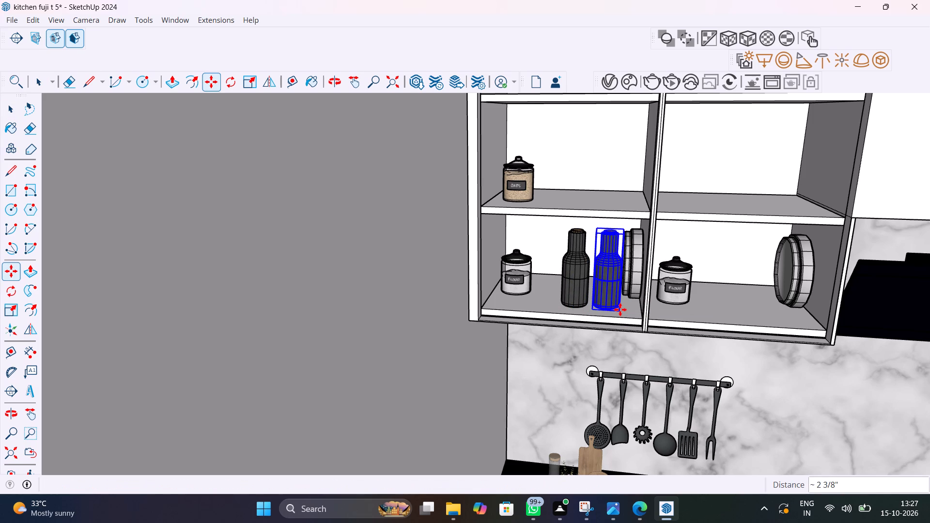
Copy the dark bottle 7 13/16" onto the neighbouring compartment's bottom shelf, and add another copy about 2 3/8" beside it.
click(620, 309)
click(727, 315)
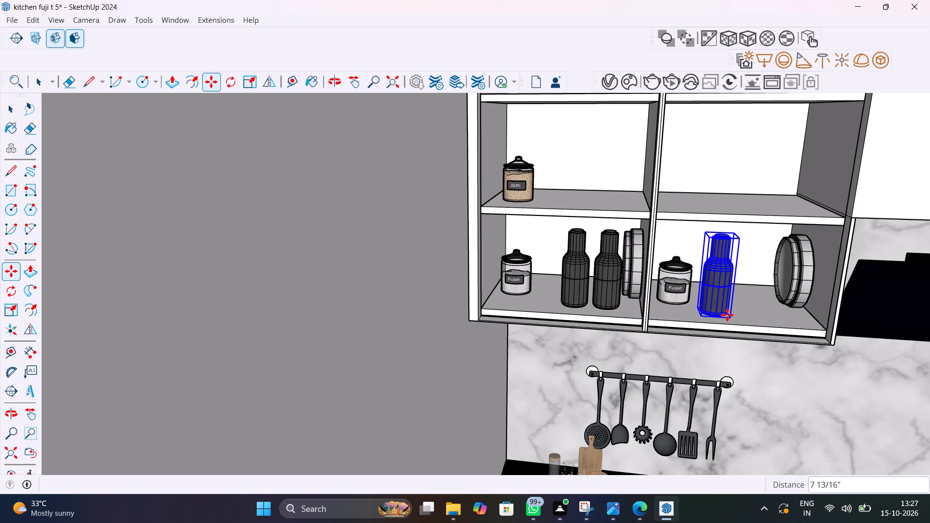
click(727, 315)
click(765, 317)
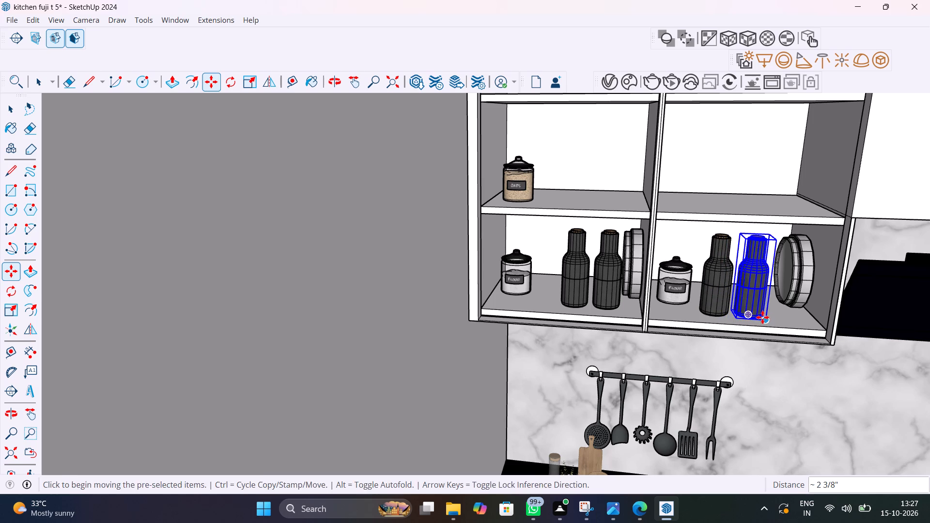
Copy the dark bottle across the range hood to the bottom shelf beside the stacked bowls and the middle shelf beside the Flour jar.
middle_drag(762, 317, 583, 402)
click(590, 405)
scroll(589, 353, down, 4)
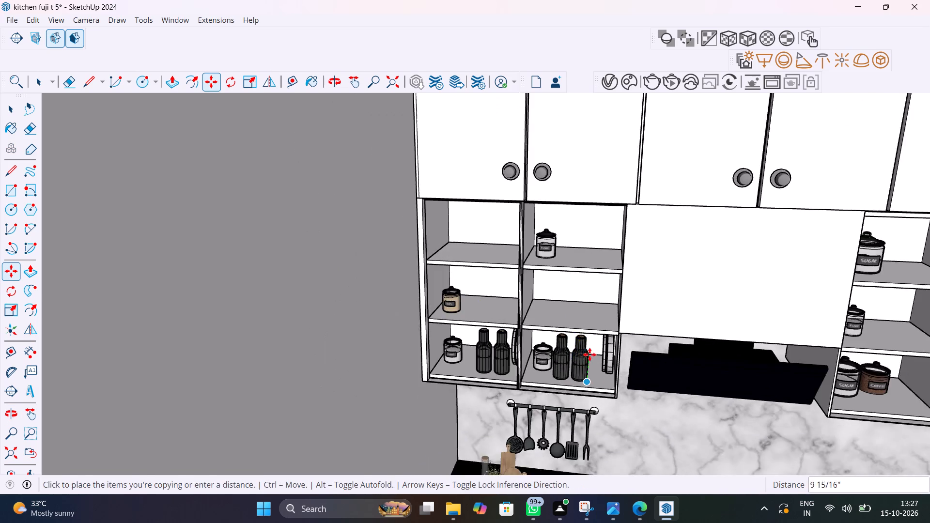
scroll(589, 354, down, 6)
shift+middle_drag(578, 352, 433, 248)
scroll(433, 248, up, 1)
scroll(749, 291, up, 4)
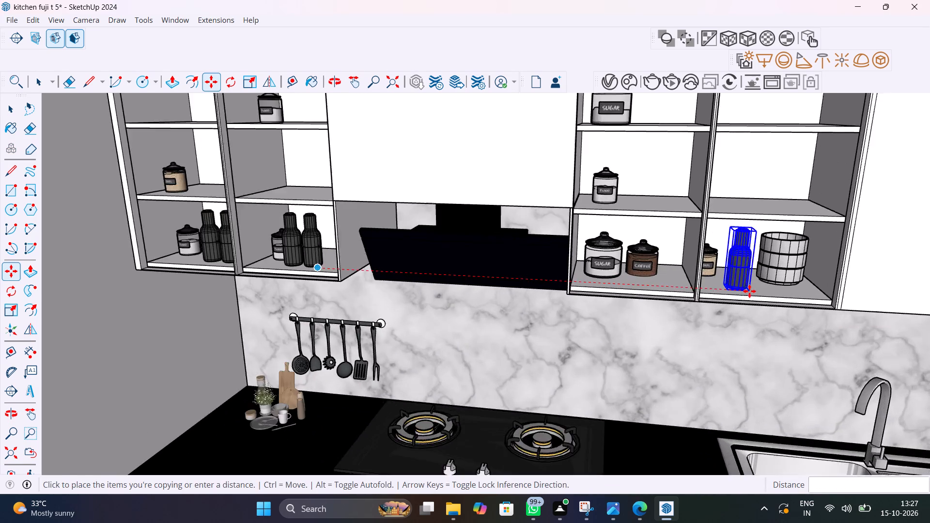
scroll(749, 291, up, 4)
click(754, 287)
click(754, 288)
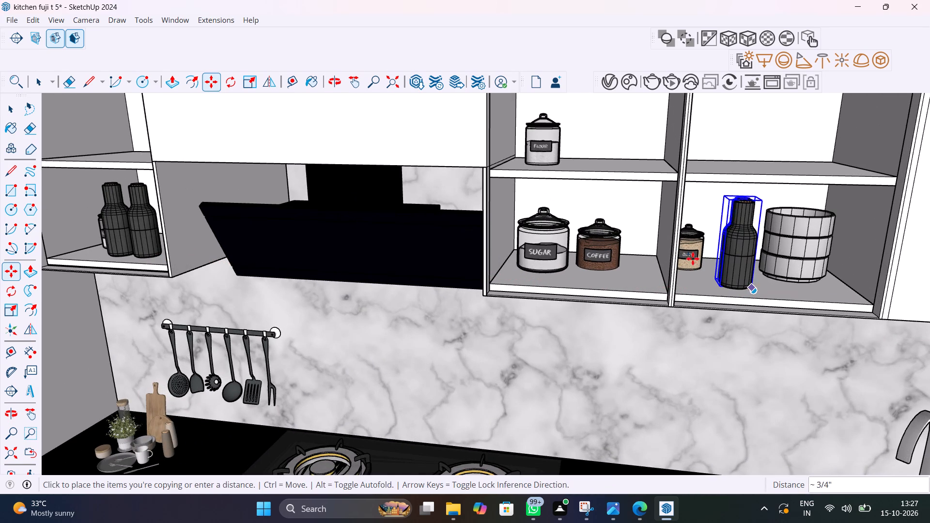
click(611, 166)
Group the single bowl with the top plate of the plate stack in the loose tableware set outside the room.
scroll(618, 208, down, 5)
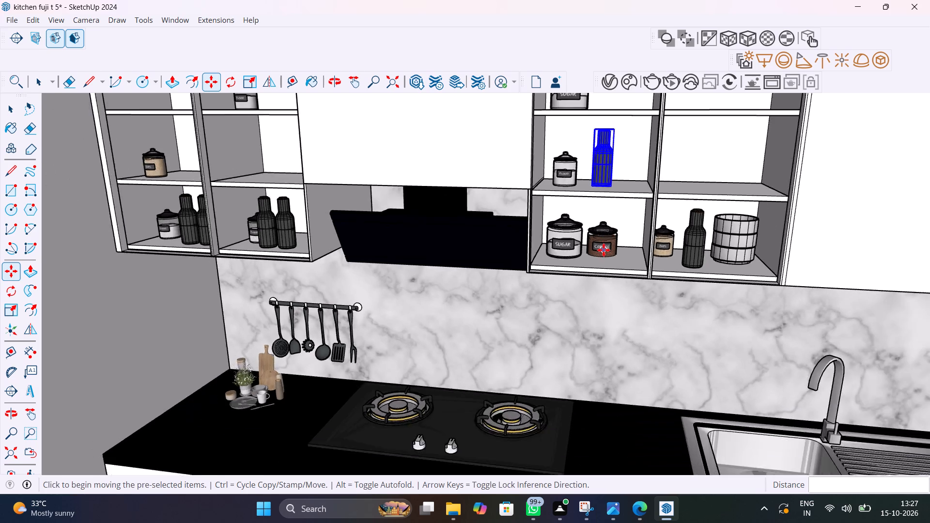
scroll(604, 250, down, 20)
middle_drag(610, 273, 396, 269)
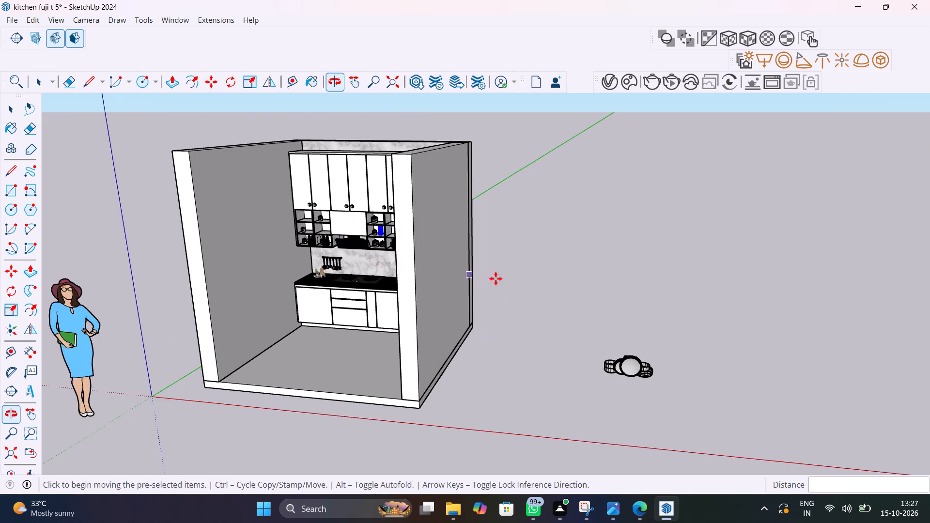
scroll(600, 335, up, 1)
key(space)
scroll(624, 376, up, 11)
middle_drag(653, 376, 138, 367)
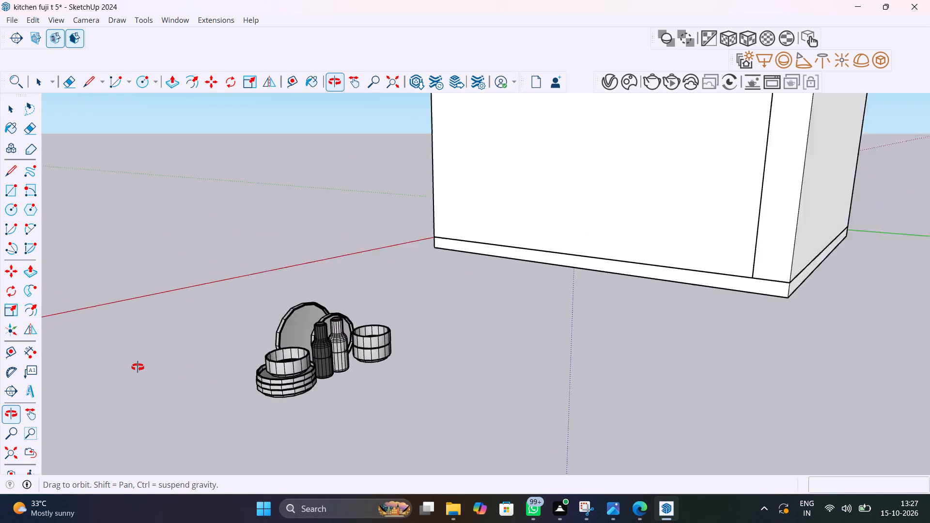
middle_drag(138, 367, 134, 367)
scroll(296, 362, up, 6)
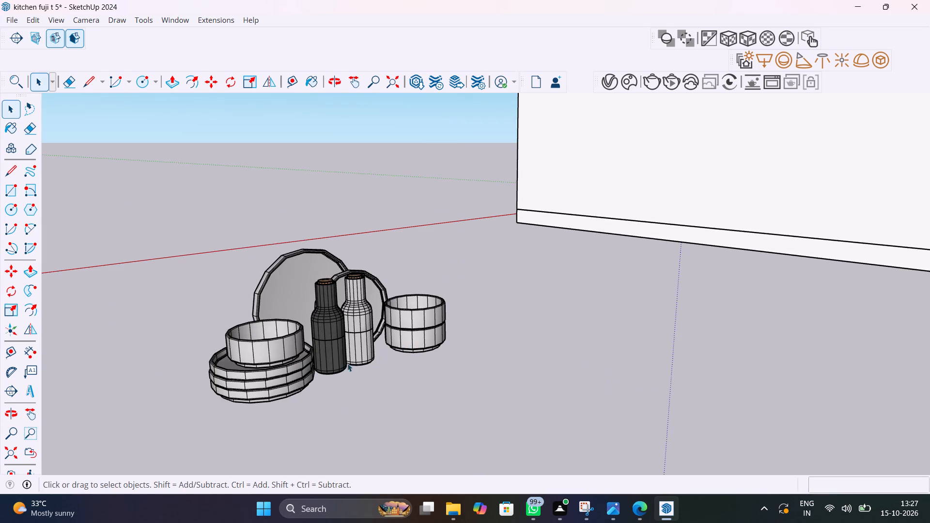
click(255, 389)
scroll(255, 389, up, 5)
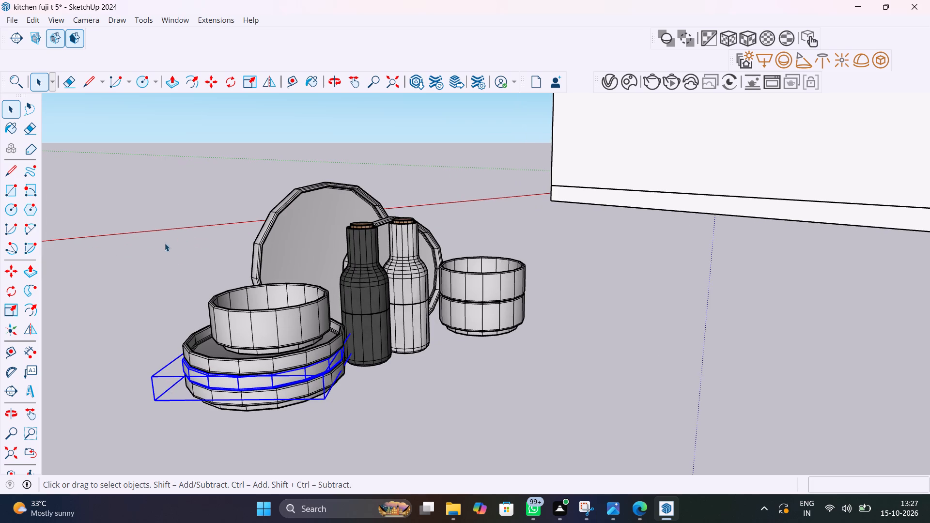
drag(161, 242, 301, 452)
drag(328, 439, 210, 300)
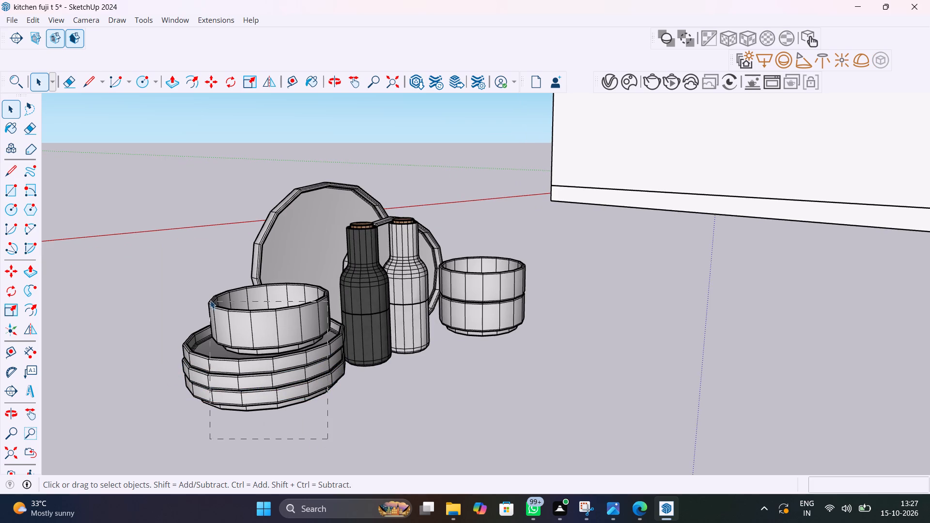
drag(210, 300, 204, 293)
middle_drag(221, 312, 356, 365)
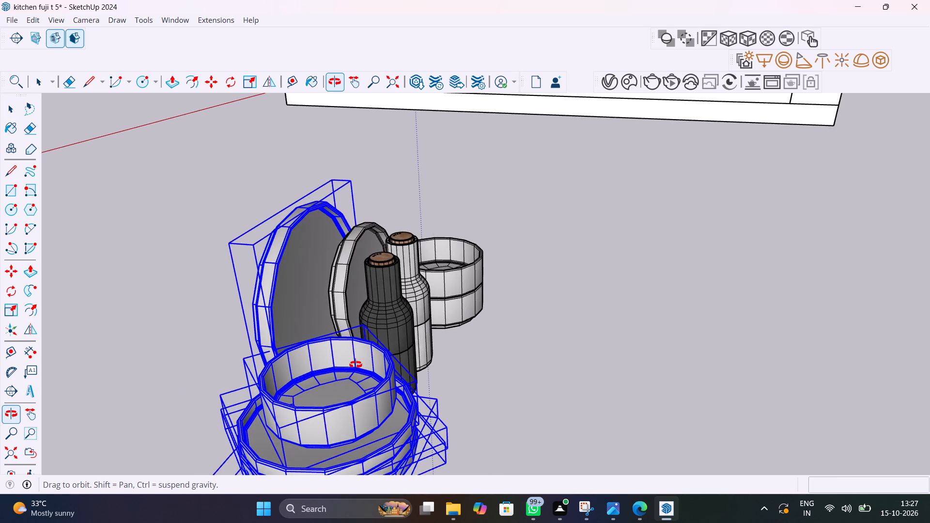
middle_drag(356, 365, 384, 316)
drag(384, 340, 388, 342)
click(387, 360)
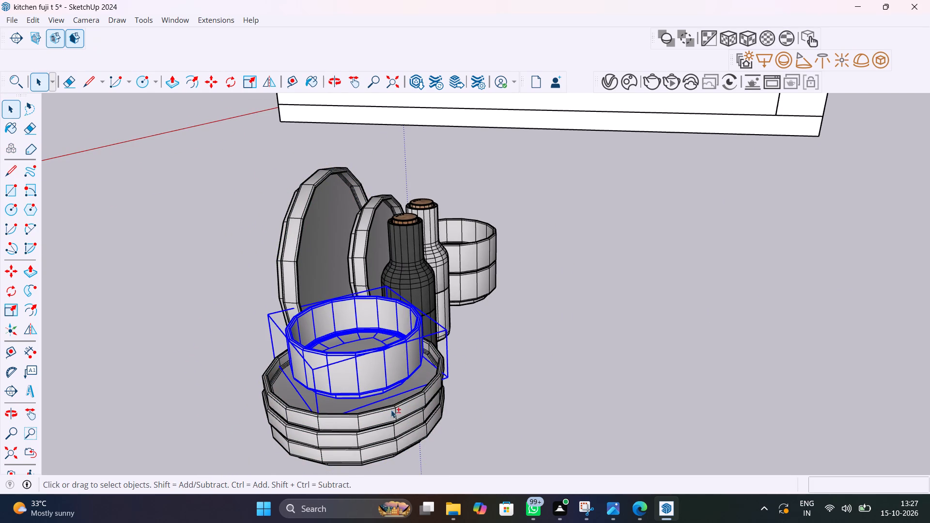
shift+click(397, 425)
shift+right_click(397, 422)
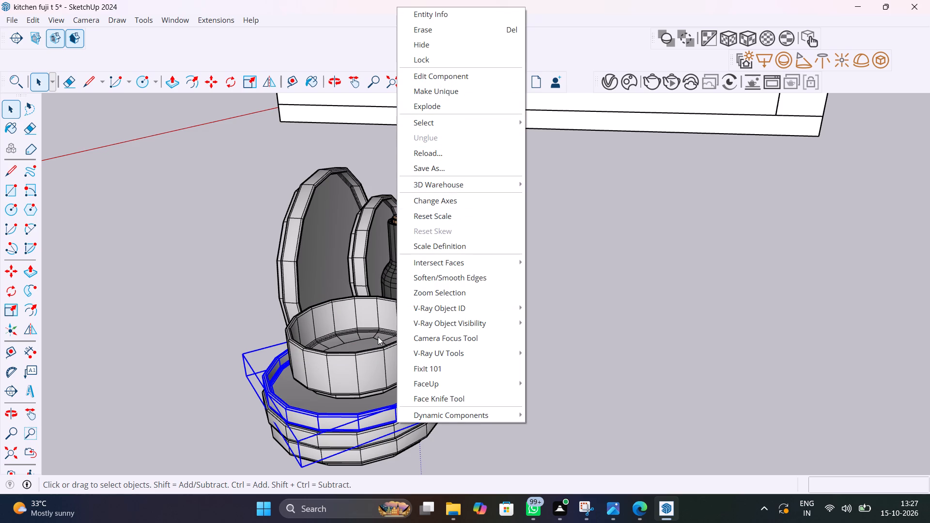
shift+click(344, 374)
shift+right_click(345, 374)
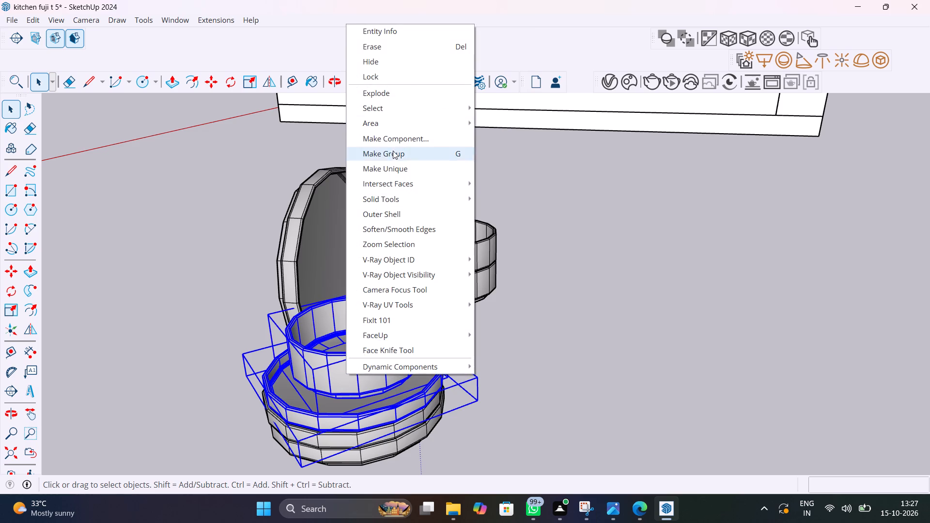
shift+click(393, 153)
Move the grouped bowl and plate about 2' 3 5/8" out from the loose tableware set.
key(m)
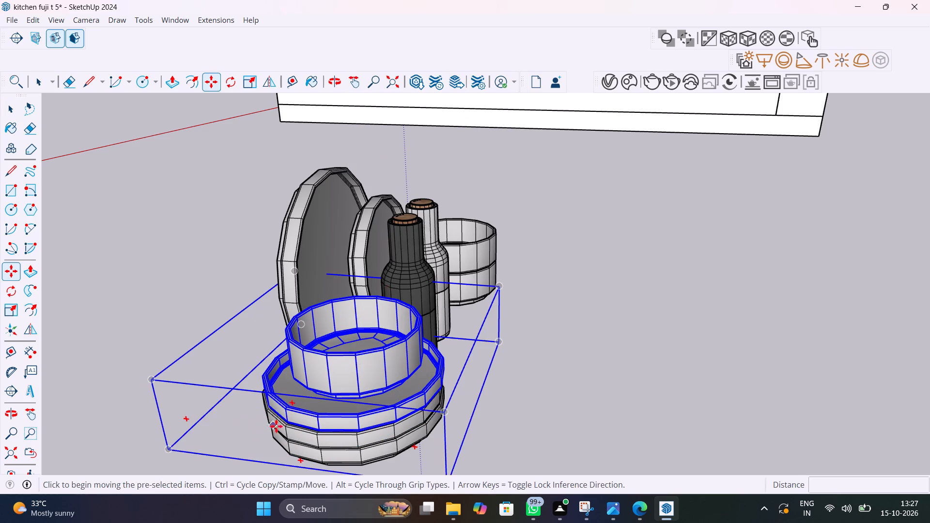
middle_drag(296, 429, 519, 385)
click(545, 467)
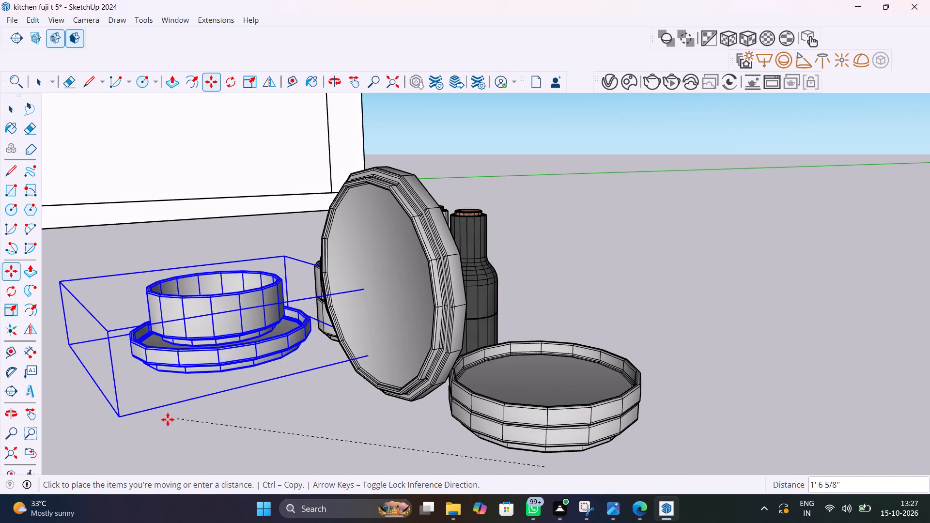
scroll(167, 426, down, 6)
shift+middle_drag(172, 427, 377, 321)
shift+scroll(172, 427, down, 1)
shift+scroll(377, 321, up, 1)
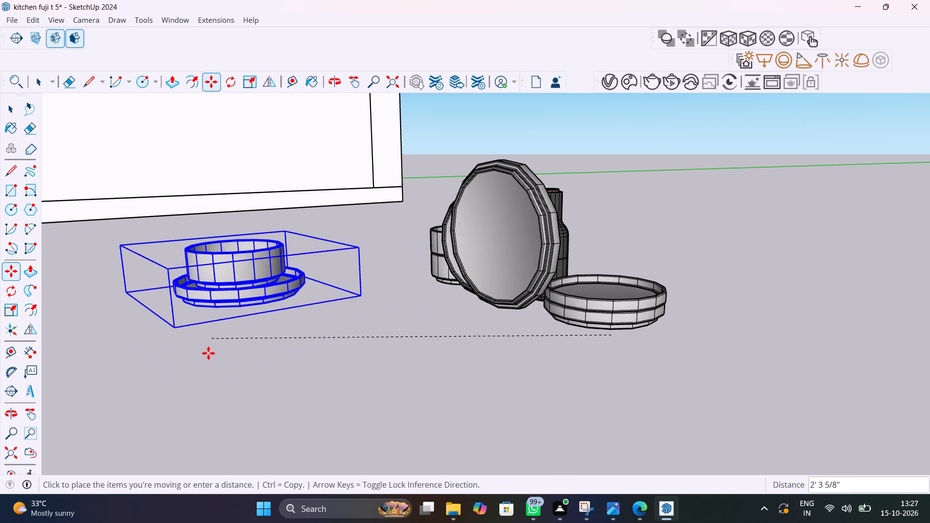
click(212, 354)
Scale the bowl and plate group down uniformly from a corner.
key(s)
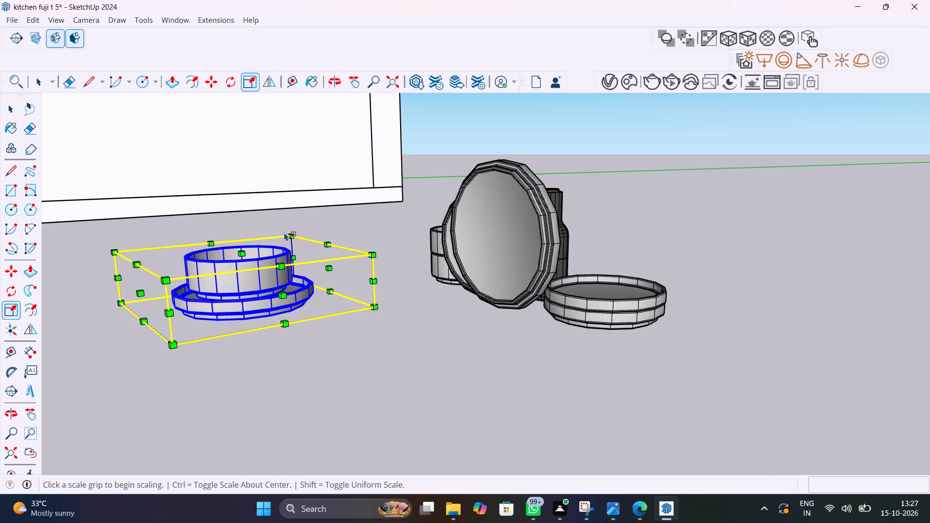
click(291, 233)
click(232, 284)
Move the bowl and plate group about 17' 11 15/16" onto the middle shelf above the Flour jar and bottles, beside the range hood.
middle_drag(238, 332, 429, 349)
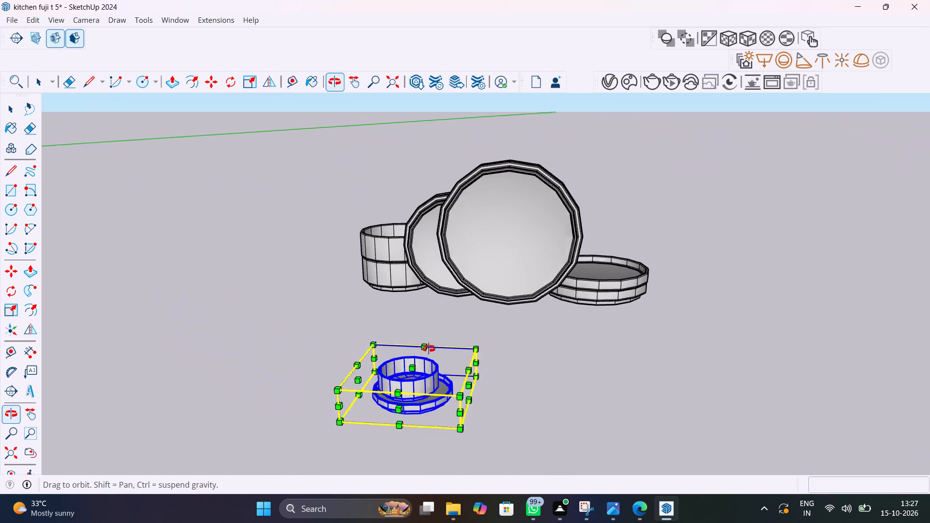
middle_drag(429, 349, 439, 349)
key(comma)
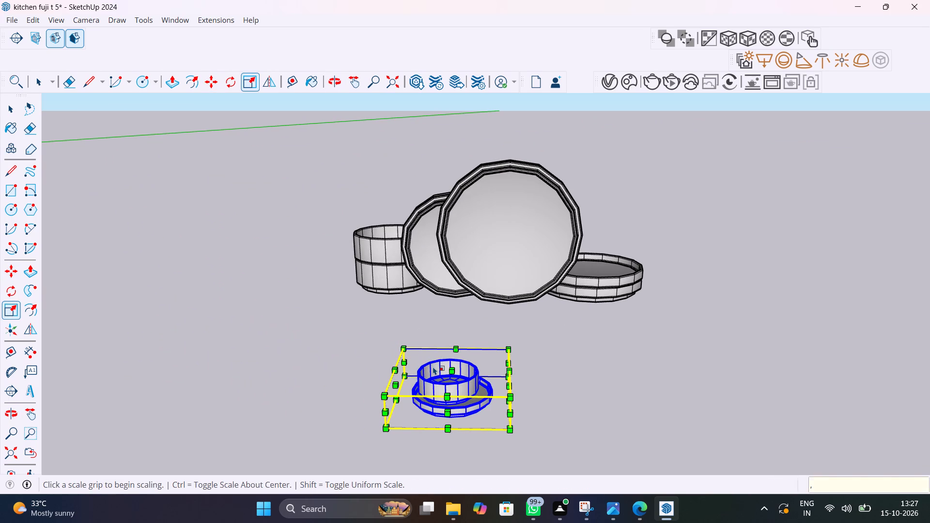
key(m)
click(505, 426)
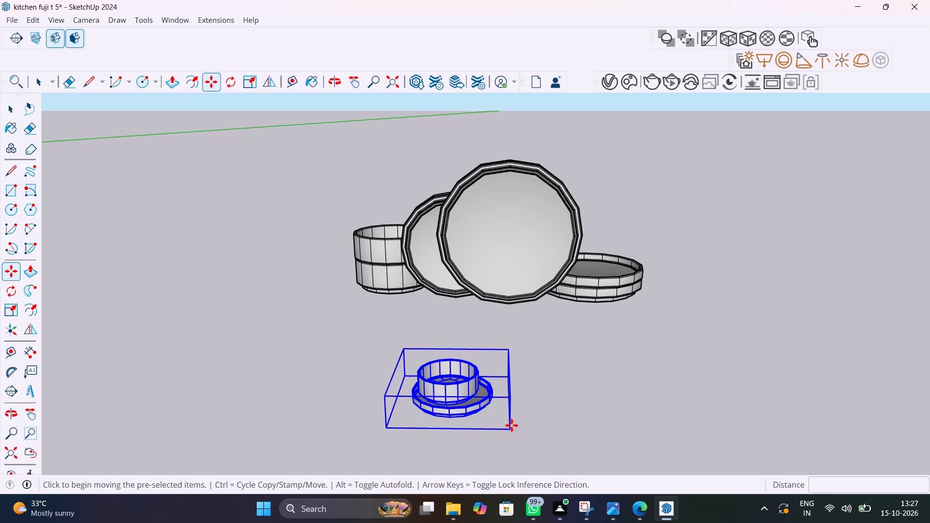
click(512, 427)
scroll(382, 404, down, 8)
scroll(320, 319, down, 13)
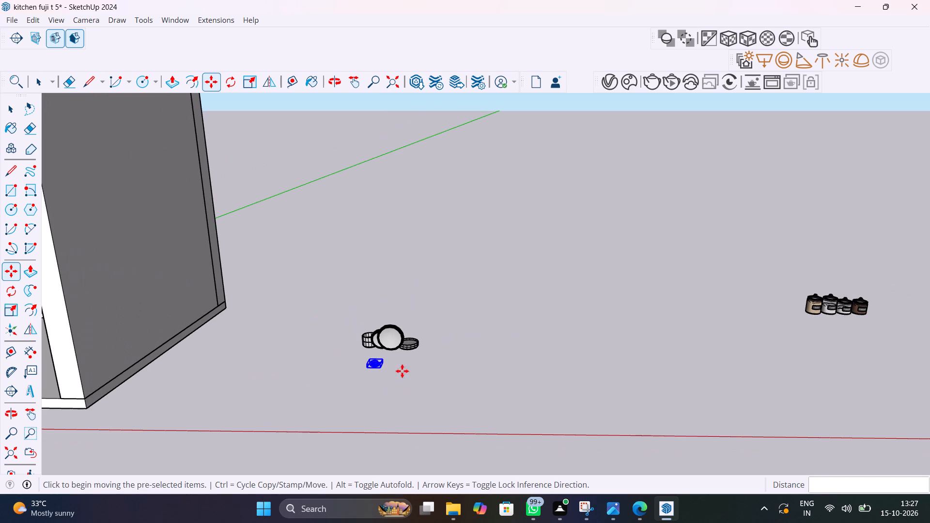
scroll(387, 372, up, 5)
key(m)
click(379, 371)
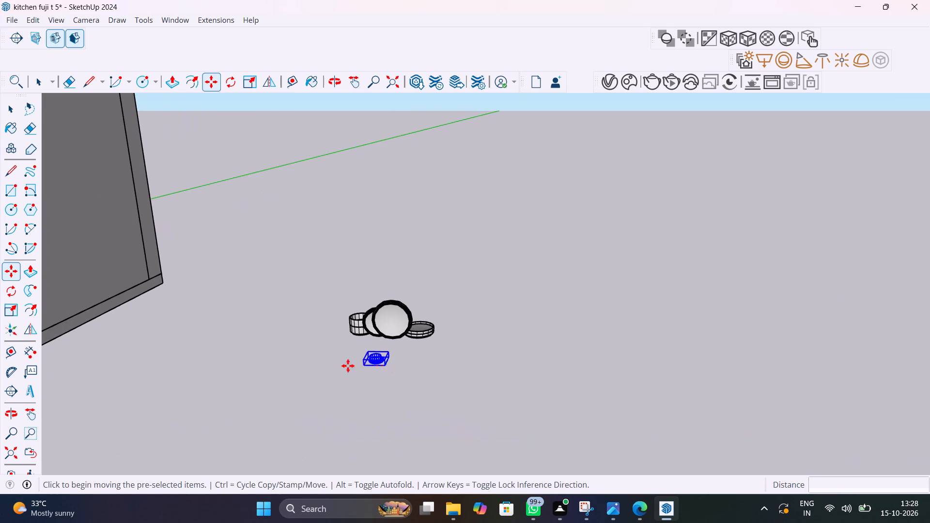
scroll(120, 372, down, 14)
shift+middle_drag(195, 367, 511, 346)
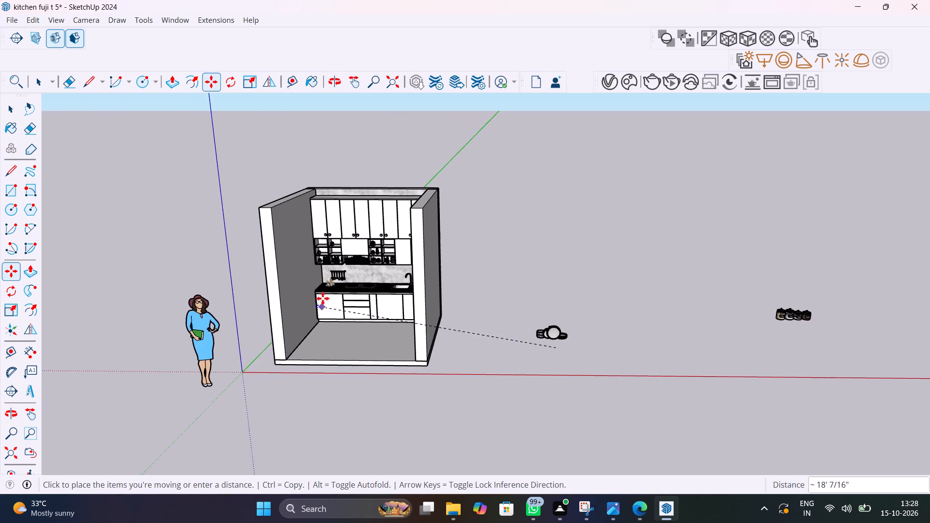
scroll(313, 275, up, 20)
scroll(313, 275, up, 4)
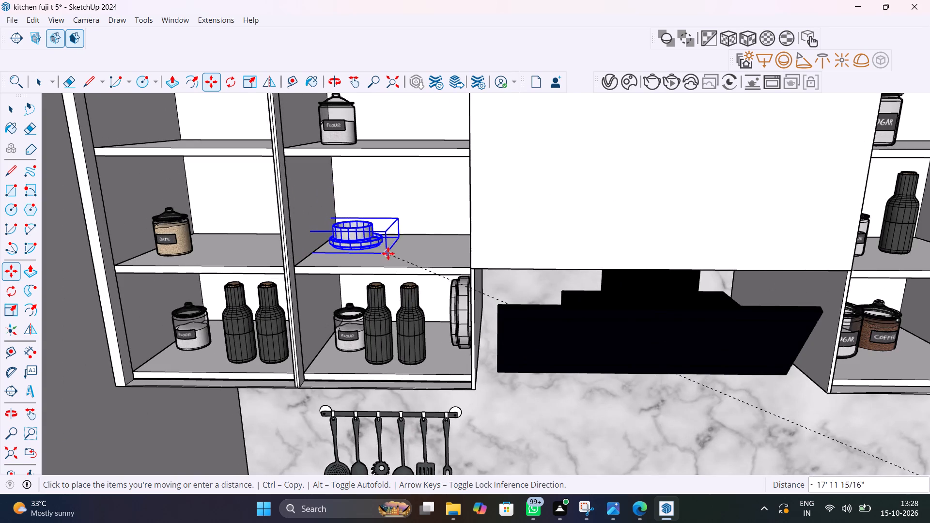
click(389, 253)
Copy the bowl and plate group 5" sideways on the same middle shelf.
click(389, 253)
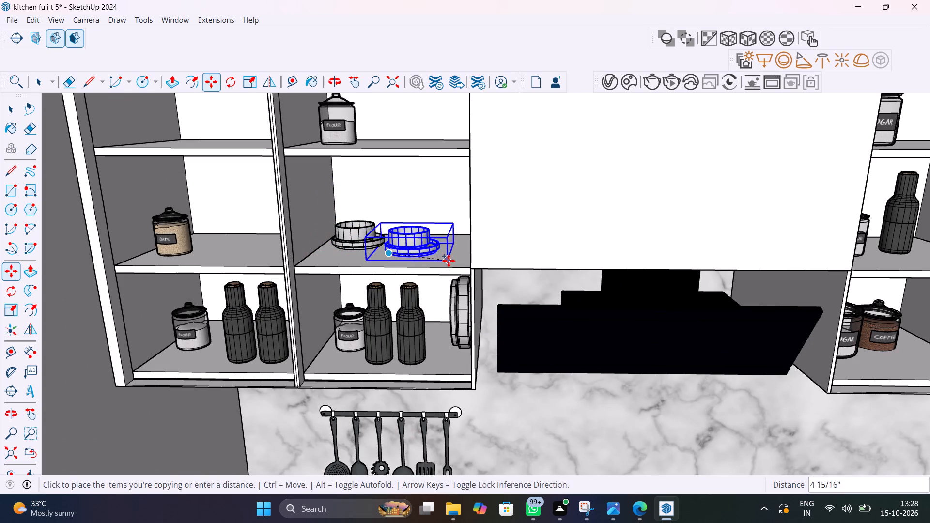
click(449, 261)
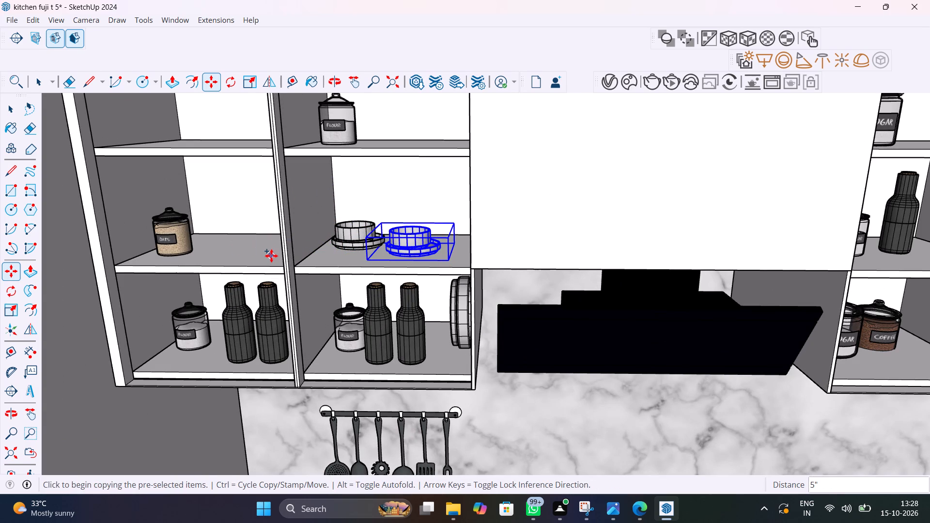
Copy the bowl and plate group 11 13/16" beside the Oats jar and about 1' 6 7/16" onto the shelf above that jar.
click(366, 260)
click(199, 254)
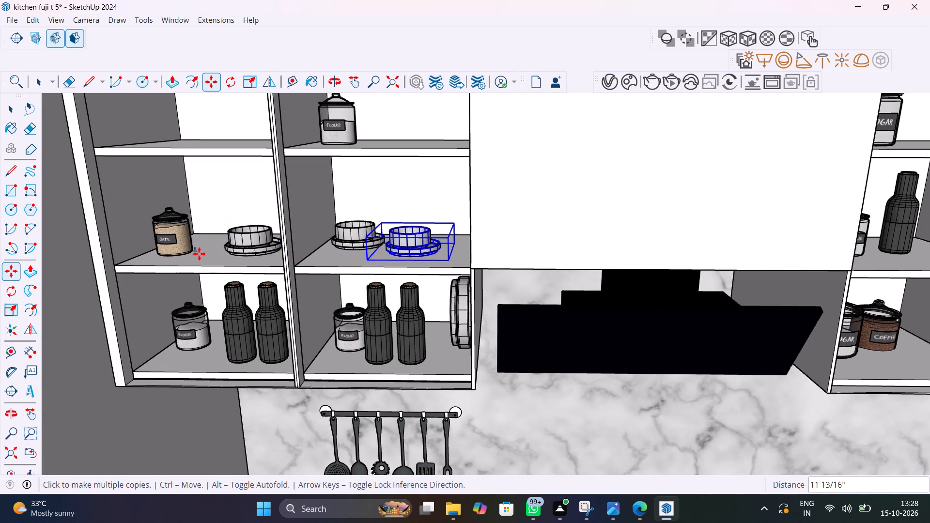
middle_drag(237, 257, 294, 276)
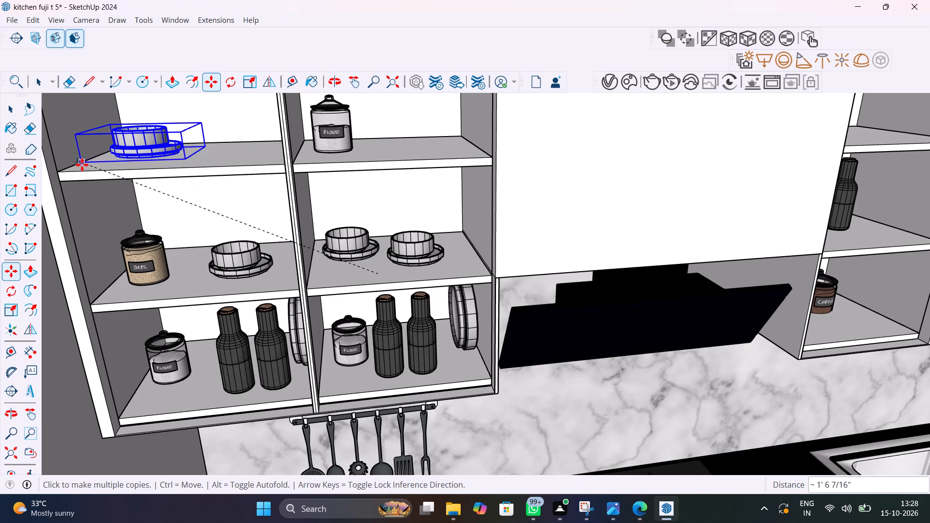
click(79, 161)
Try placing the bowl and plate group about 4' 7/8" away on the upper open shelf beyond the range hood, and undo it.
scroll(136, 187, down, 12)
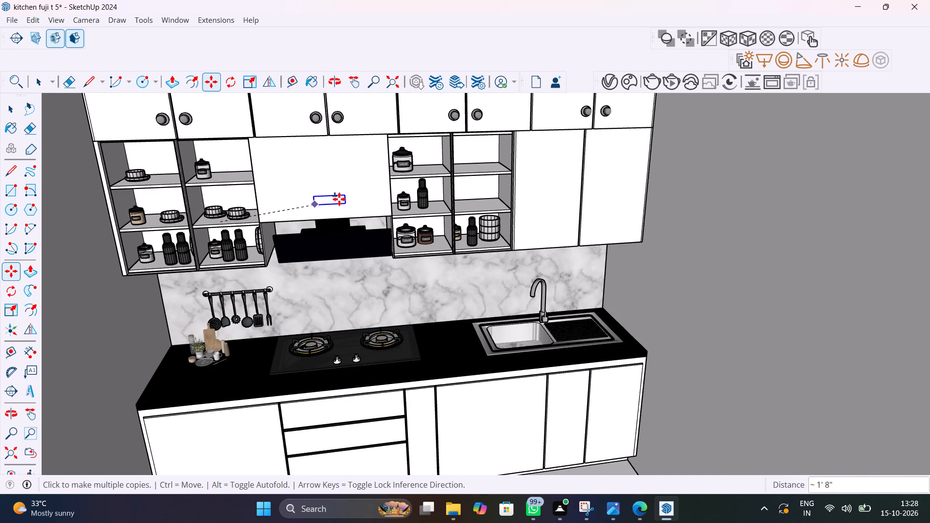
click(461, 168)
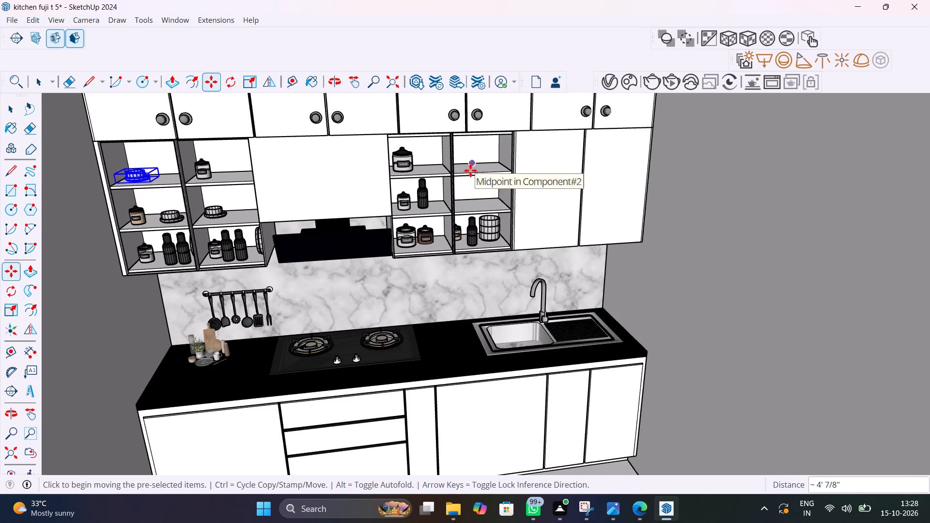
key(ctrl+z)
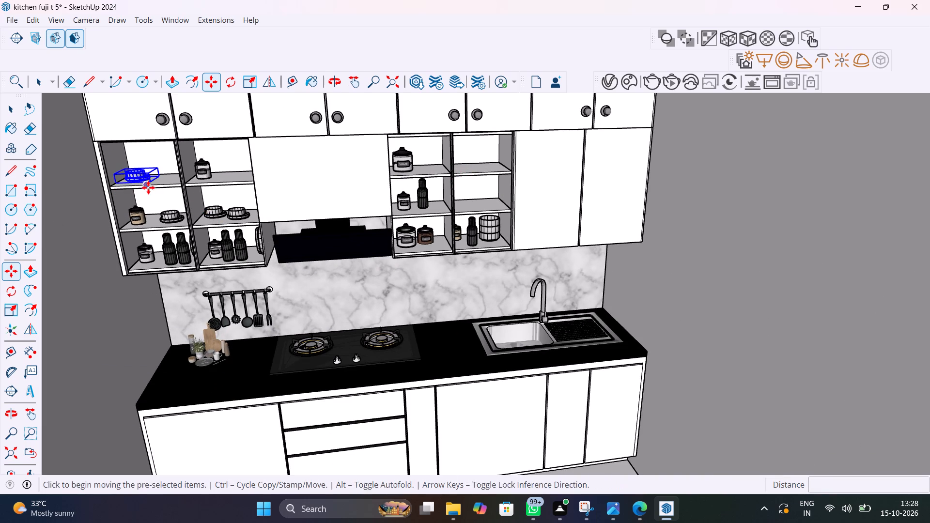
Copy the bowl and plate group 5' 1 3/16" from above the Oats jar to the upper shelf compartment beside the large Sugar jar.
click(148, 184)
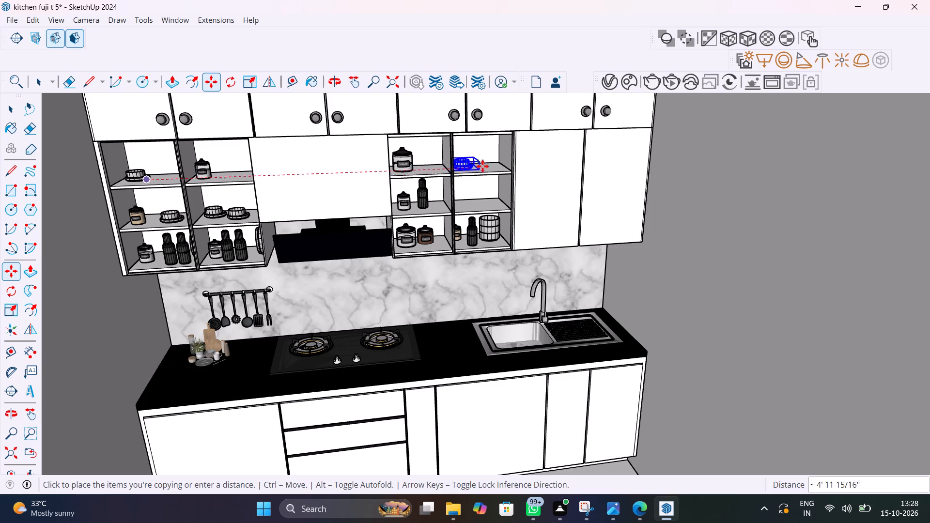
scroll(492, 165, up, 7)
click(451, 175)
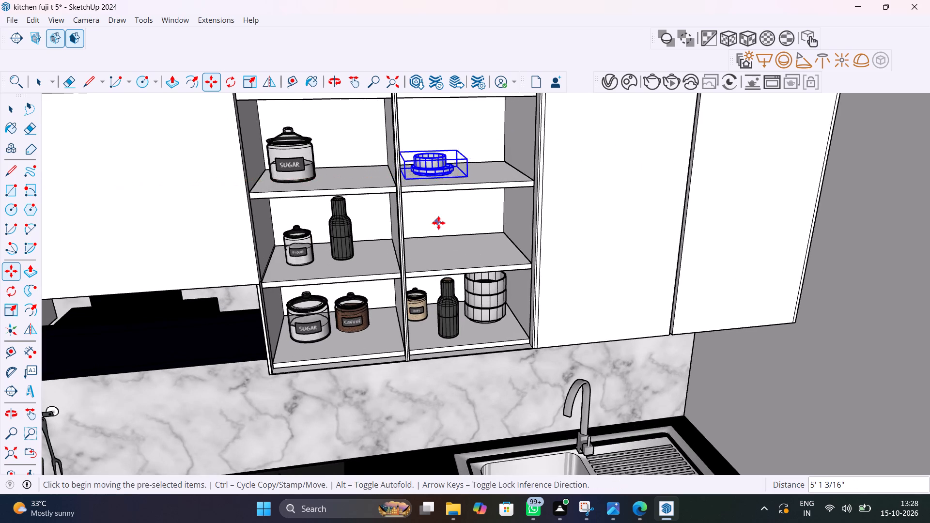
scroll(438, 221, down, 12)
key(space)
Open 3D Warehouse and browse the KITCHEN ITEMS results for more shelf accessories.
click(174, 20)
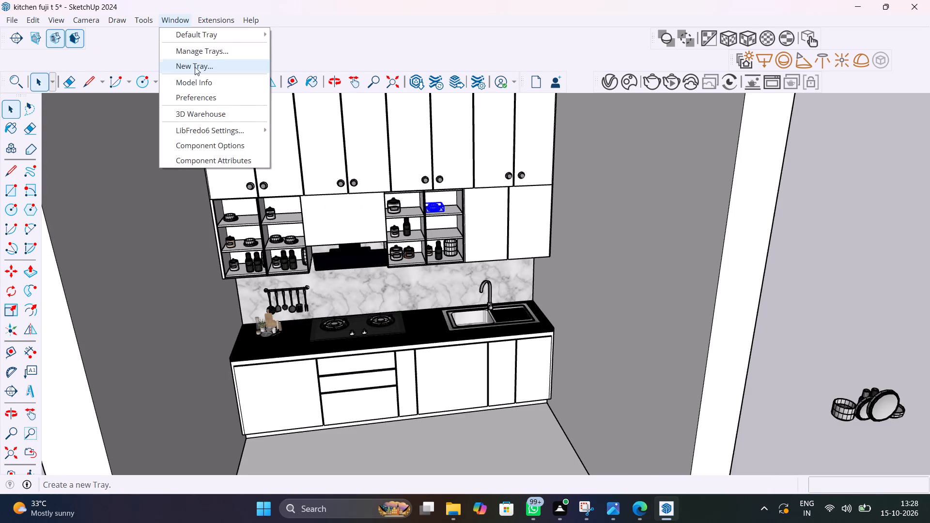
click(217, 117)
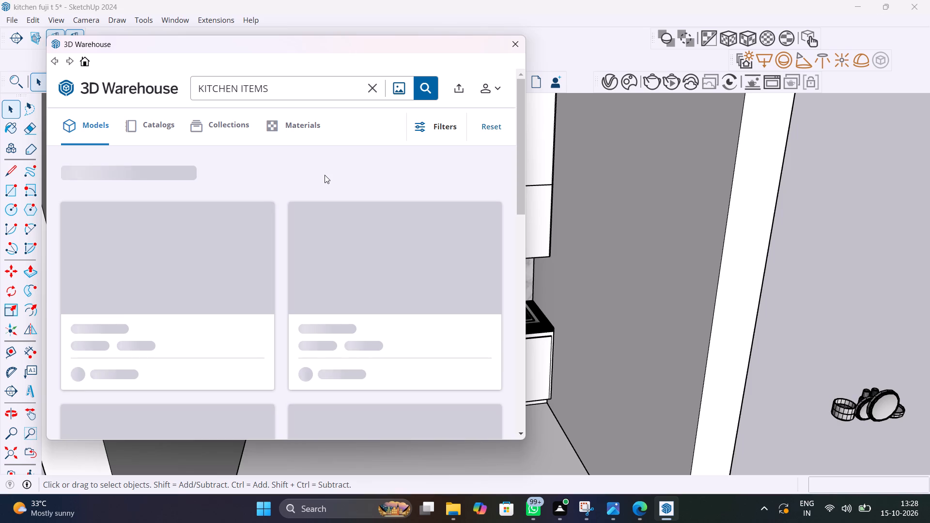
scroll(348, 281, down, 4)
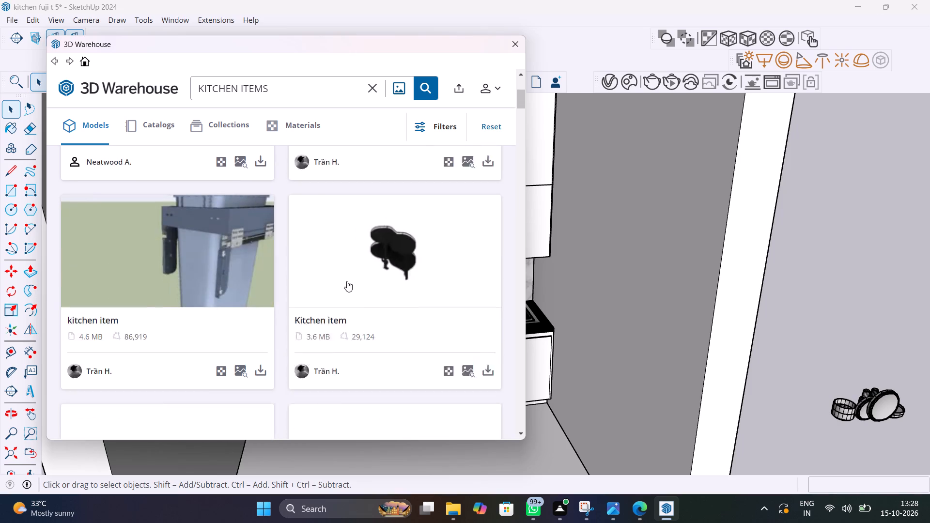
scroll(347, 281, down, 13)
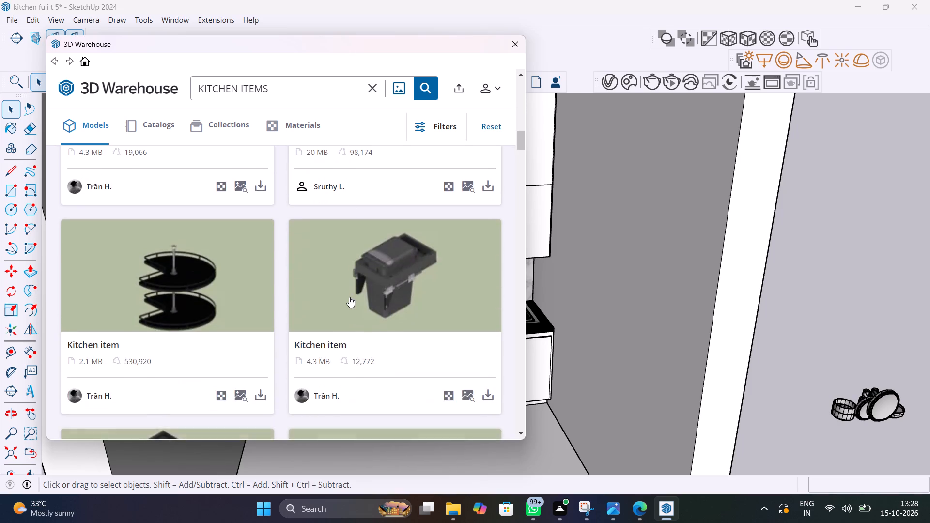
scroll(349, 297, up, 3)
scroll(349, 297, down, 16)
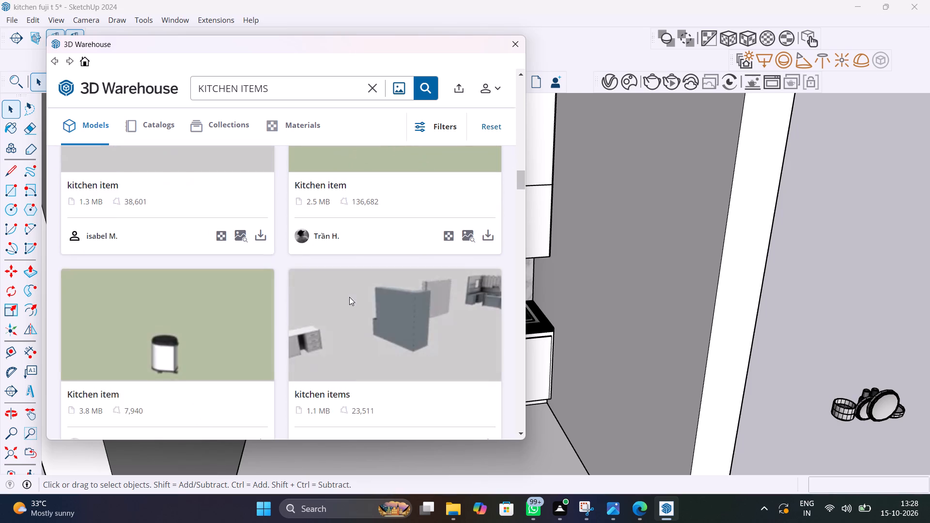
scroll(349, 297, down, 11)
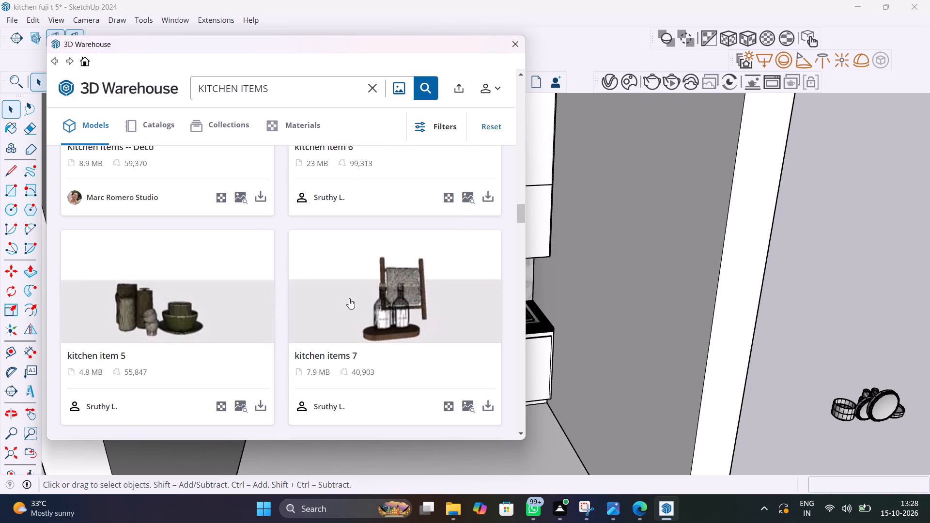
scroll(349, 298, down, 4)
scroll(349, 298, up, 7)
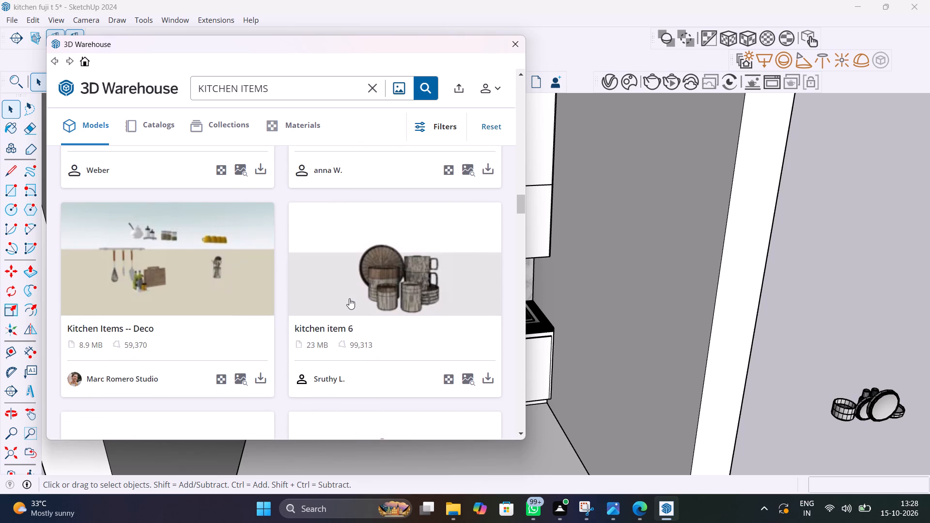
scroll(349, 298, down, 9)
scroll(349, 298, up, 1)
scroll(349, 298, down, 3)
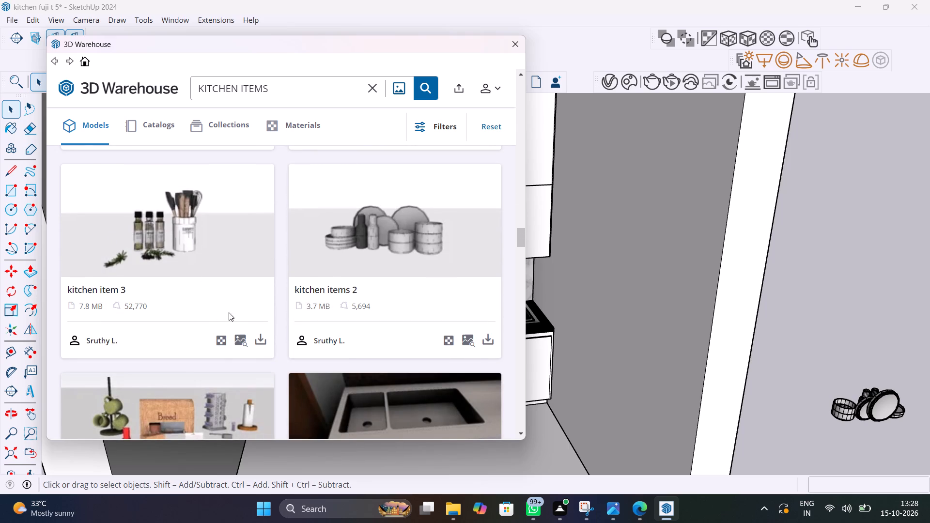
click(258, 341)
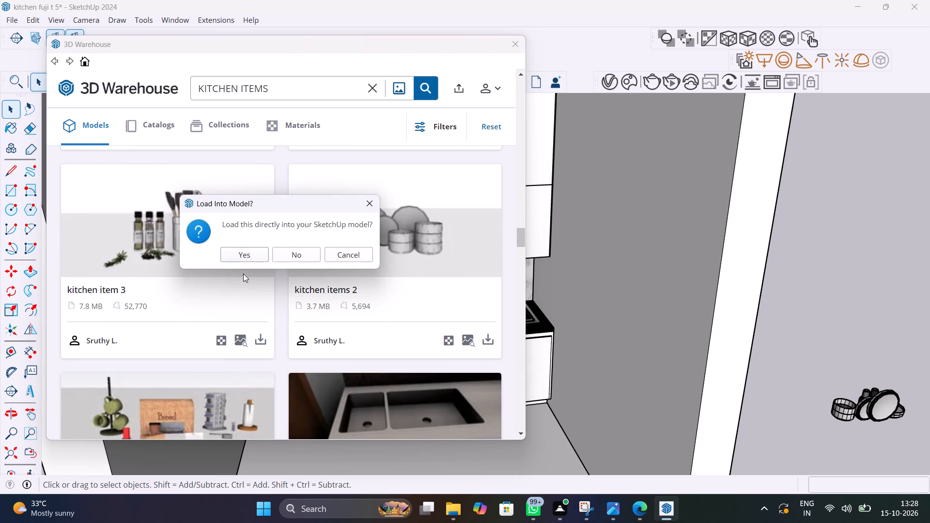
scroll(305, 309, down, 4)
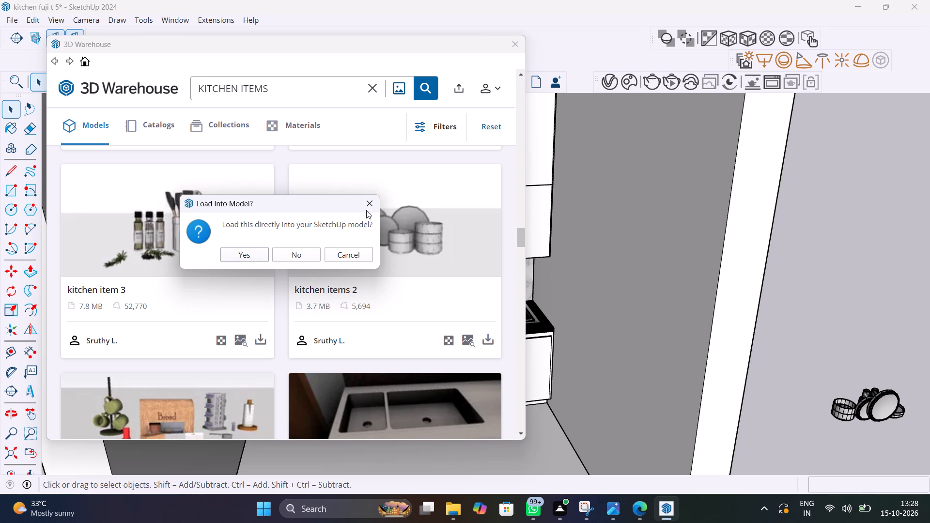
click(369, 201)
Browse the remaining KITCHEN ITEMS results, examining the jar, tableware and cookware models down to the end of the loaded list.
scroll(330, 304, down, 10)
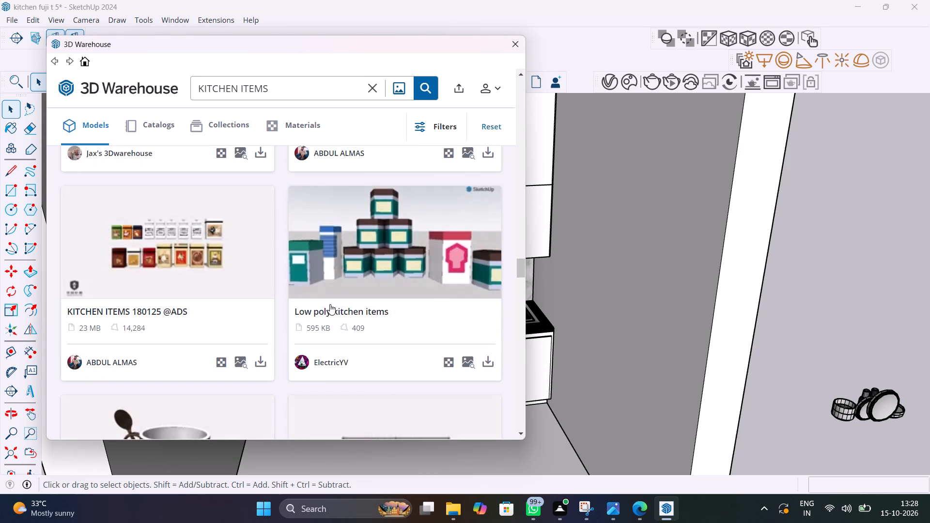
scroll(330, 304, down, 9)
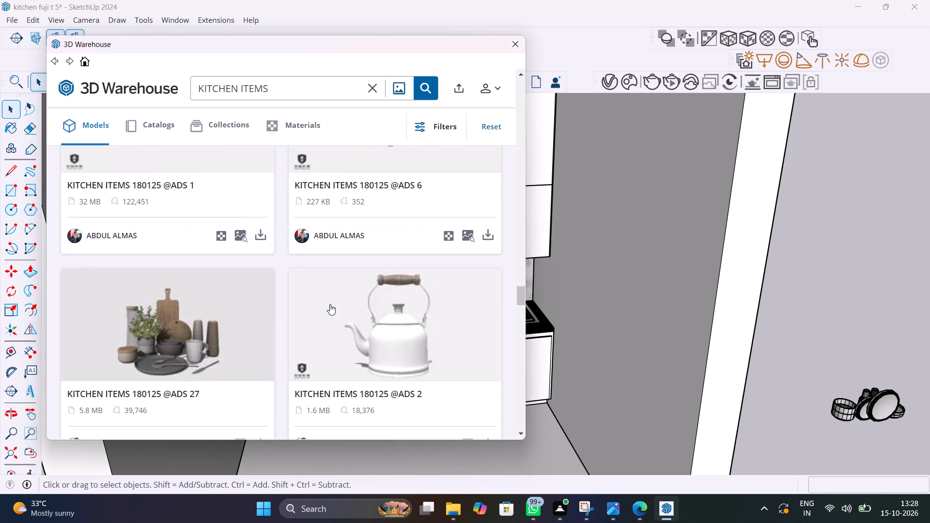
scroll(330, 304, down, 11)
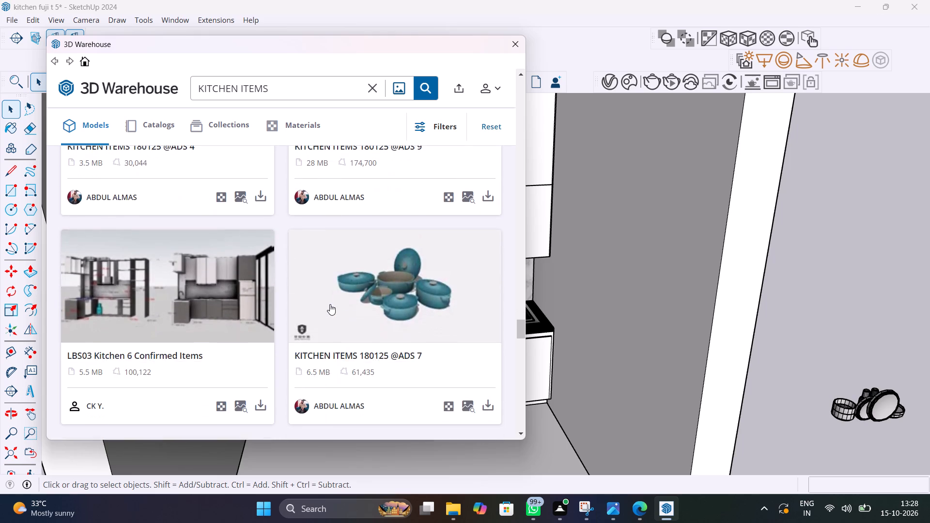
scroll(330, 304, down, 3)
scroll(330, 304, up, 4)
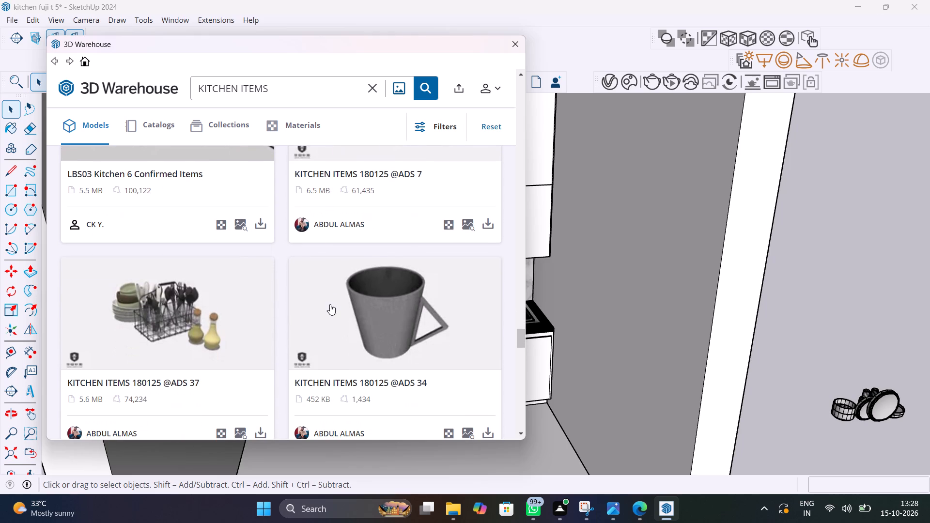
scroll(330, 304, down, 12)
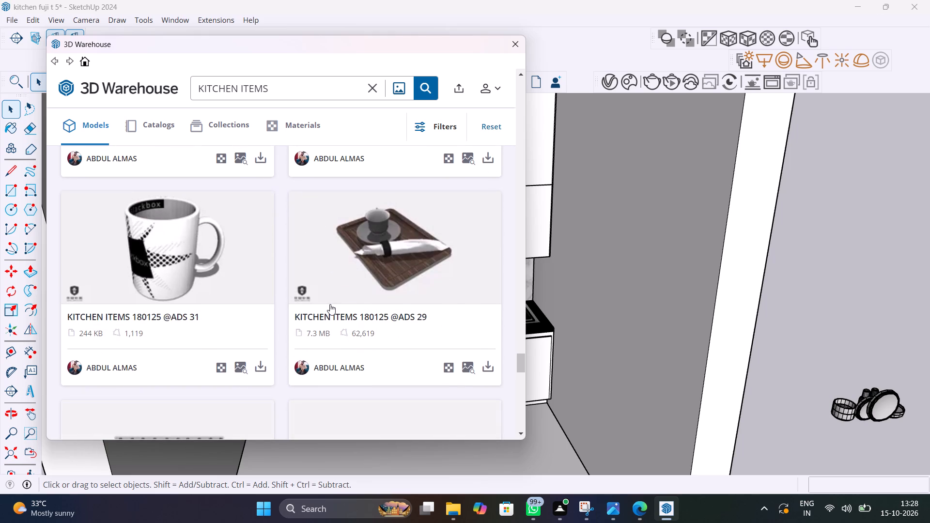
scroll(330, 304, down, 11)
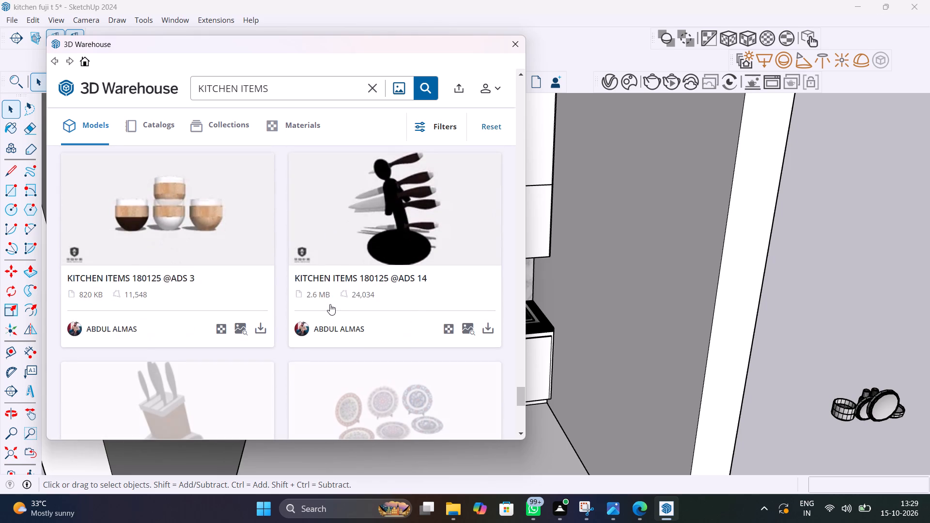
scroll(330, 304, down, 8)
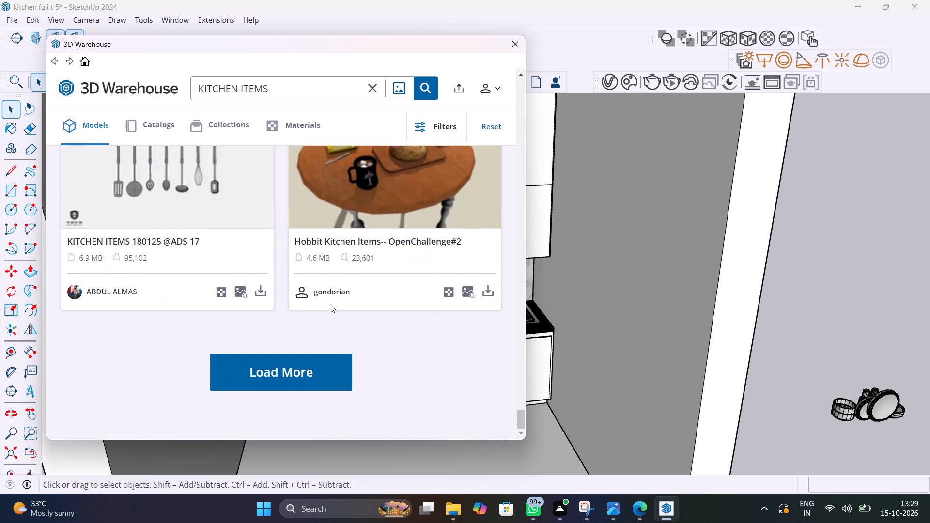
Load more KITCHEN ITEMS results, look through them for suitable shelf accessories, and close 3D Warehouse.
click(327, 374)
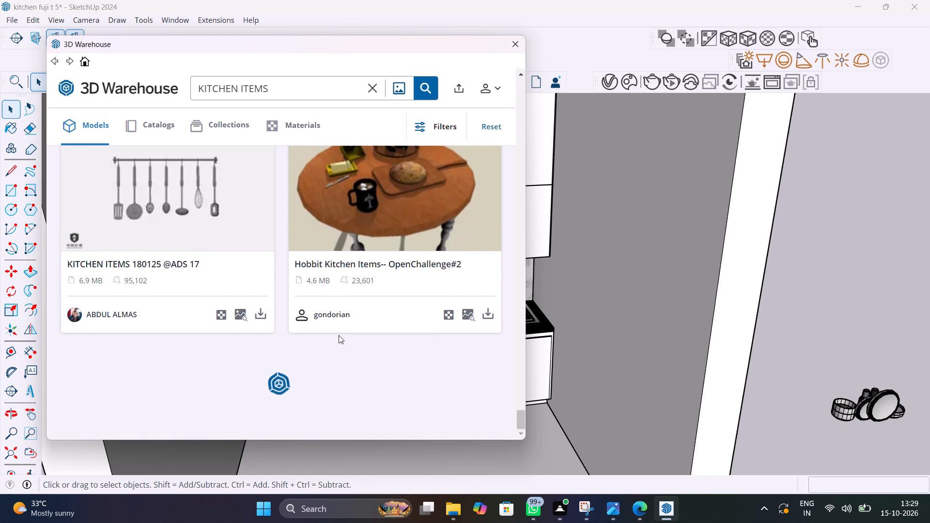
scroll(339, 335, down, 5)
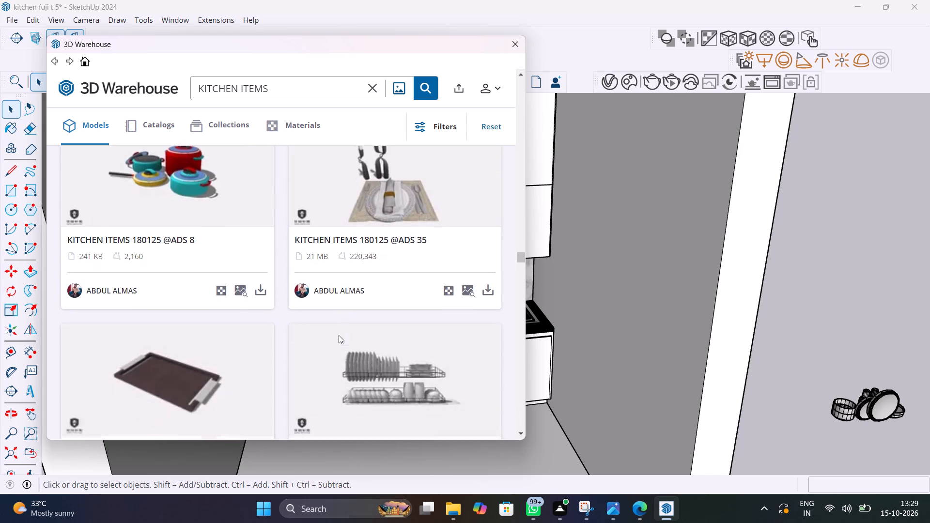
scroll(339, 335, down, 4)
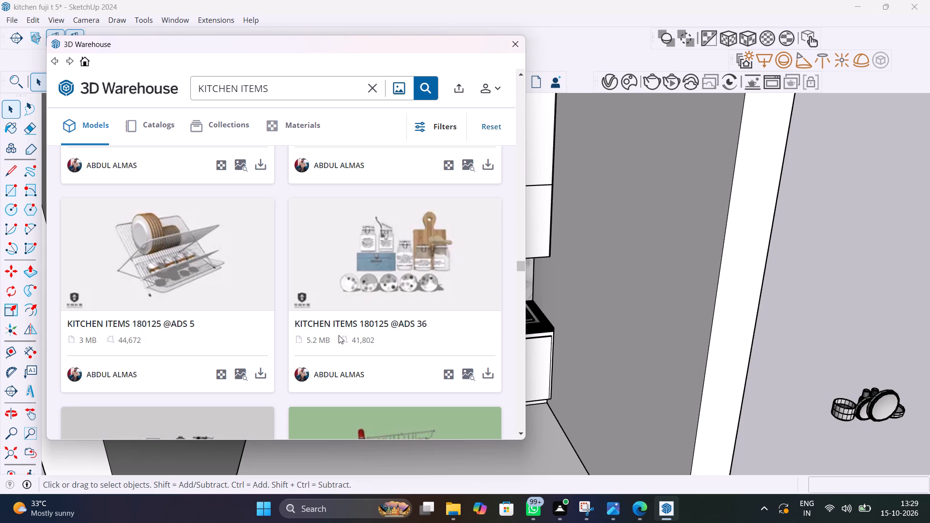
scroll(339, 335, up, 2)
scroll(339, 335, down, 7)
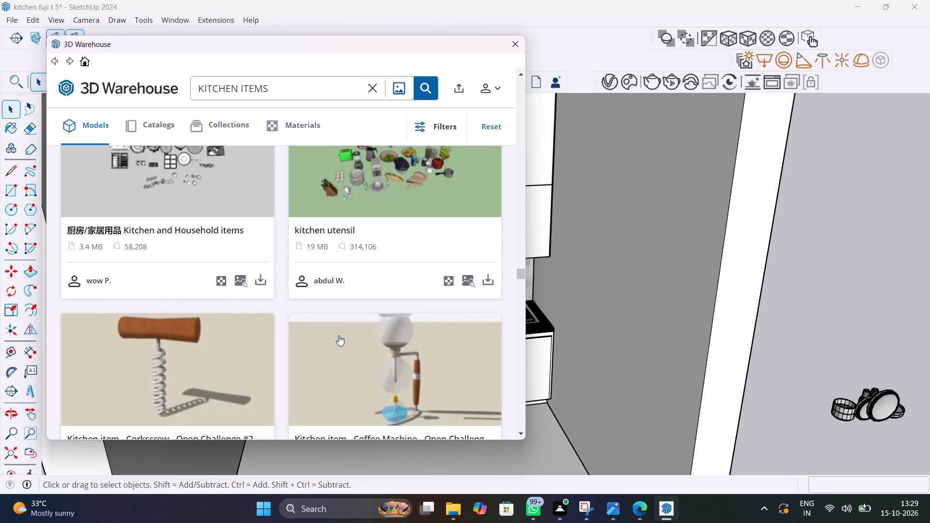
scroll(339, 335, down, 13)
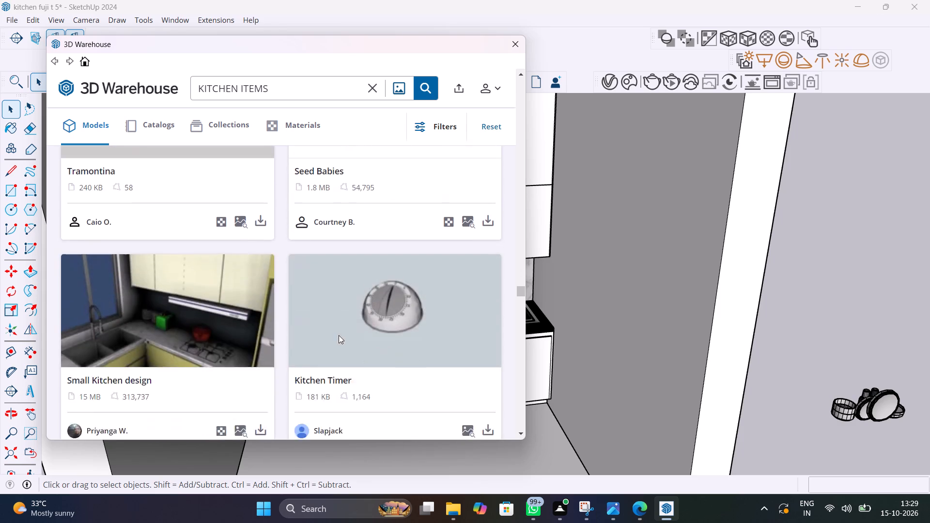
scroll(339, 335, down, 7)
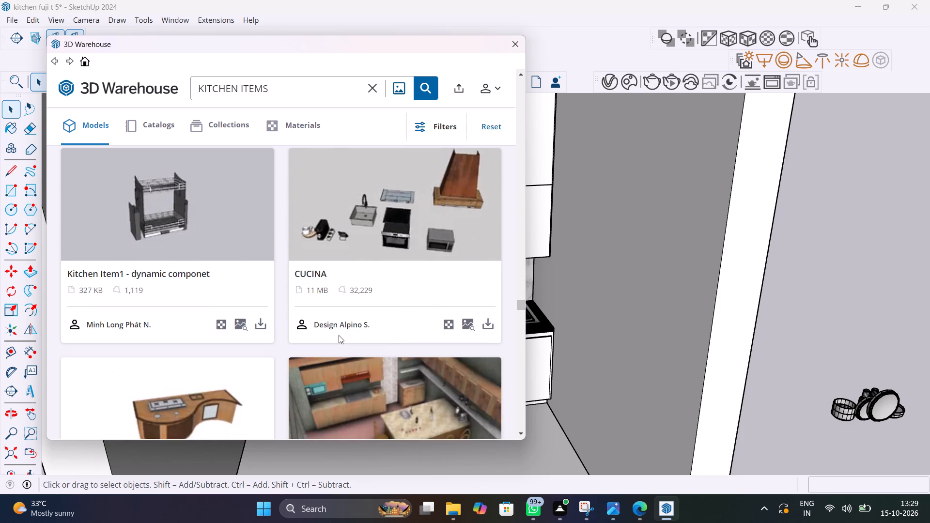
scroll(339, 335, down, 10)
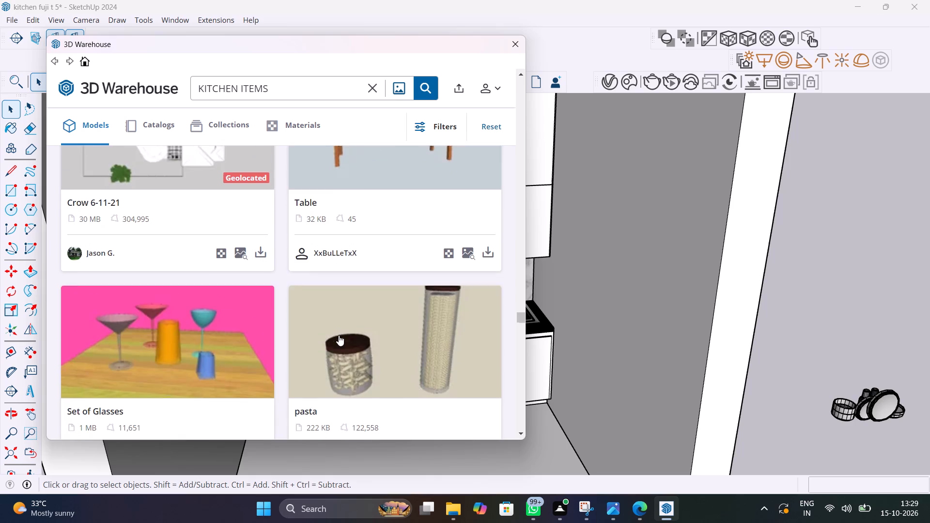
scroll(339, 335, down, 11)
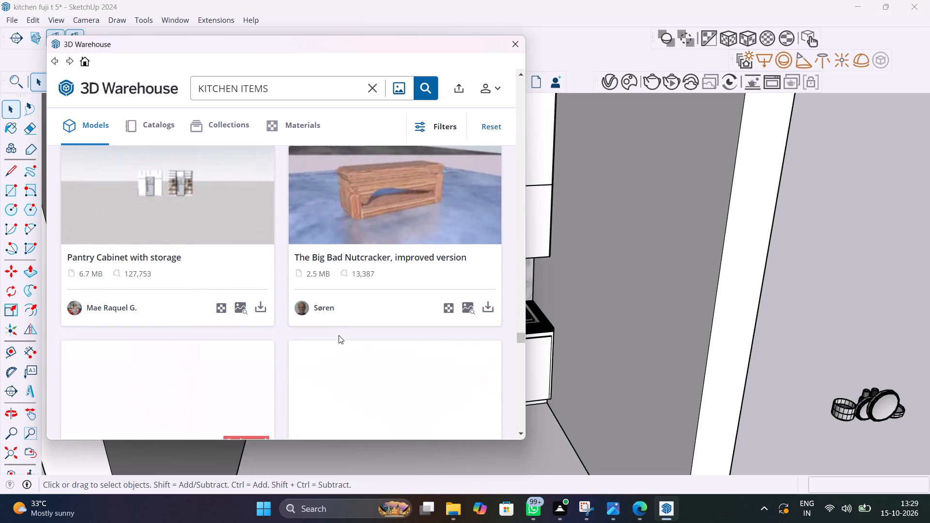
scroll(339, 335, down, 16)
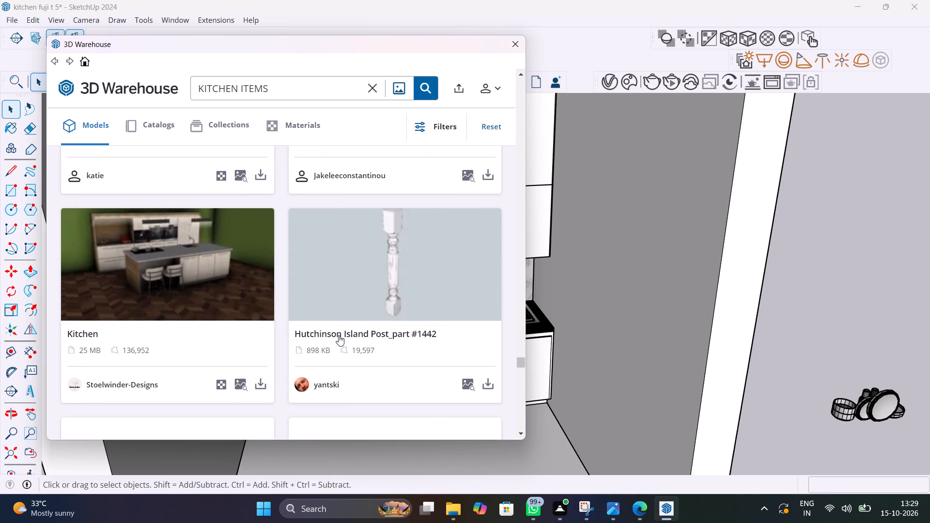
scroll(339, 335, down, 7)
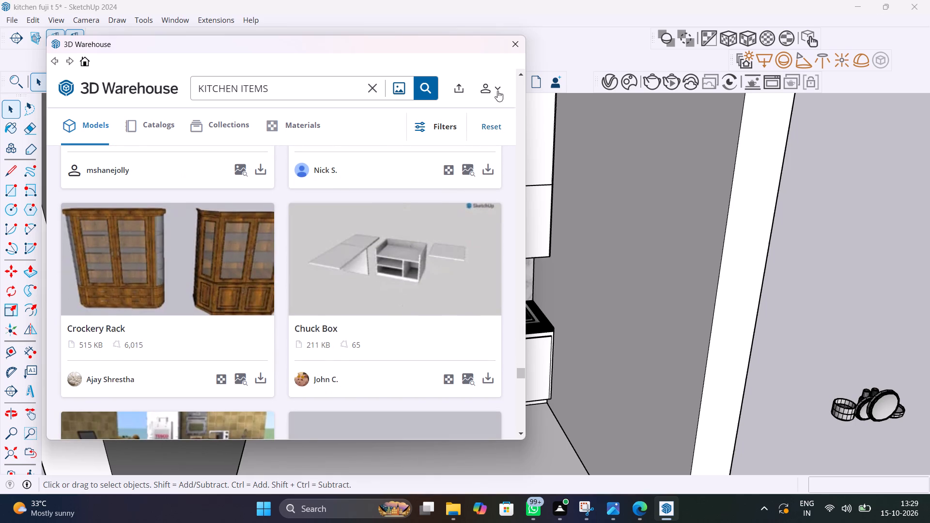
click(515, 44)
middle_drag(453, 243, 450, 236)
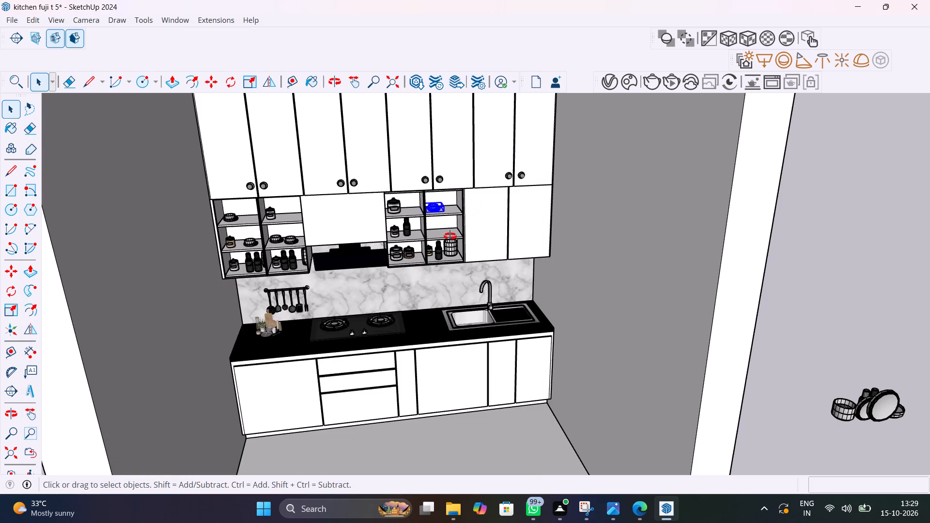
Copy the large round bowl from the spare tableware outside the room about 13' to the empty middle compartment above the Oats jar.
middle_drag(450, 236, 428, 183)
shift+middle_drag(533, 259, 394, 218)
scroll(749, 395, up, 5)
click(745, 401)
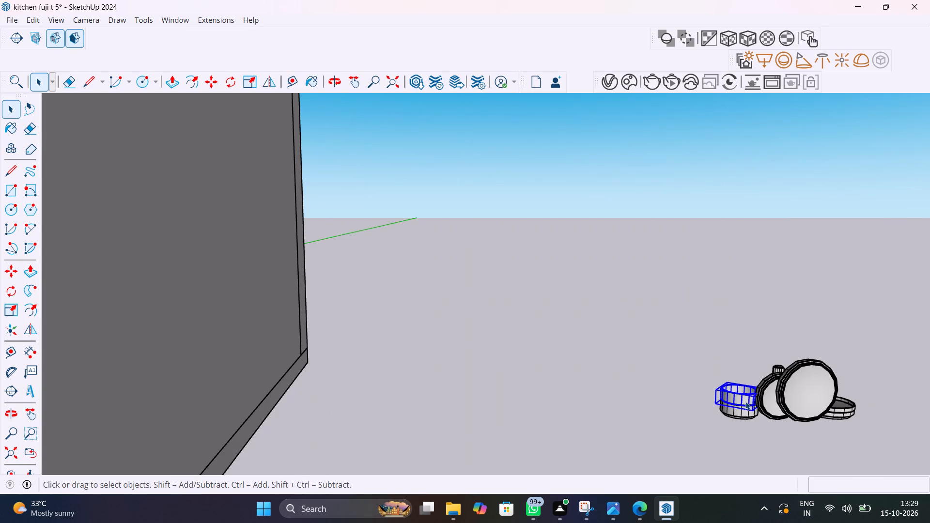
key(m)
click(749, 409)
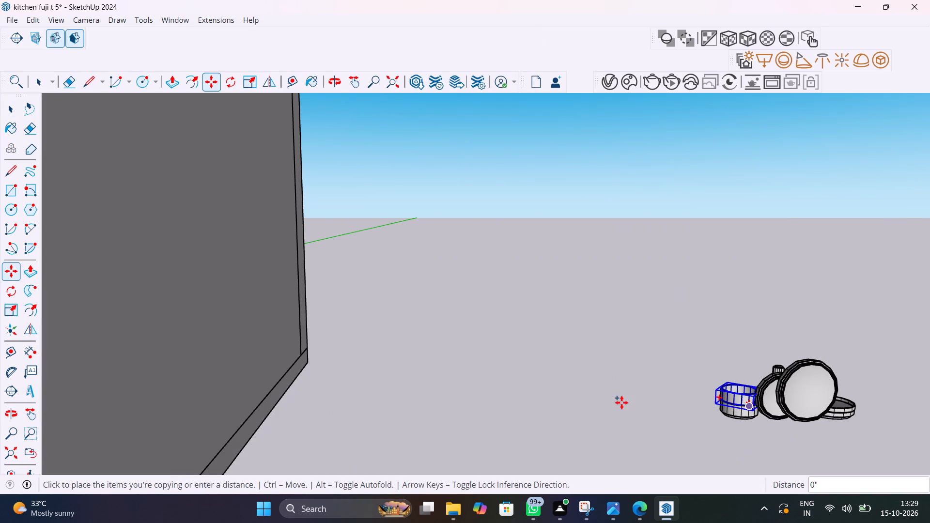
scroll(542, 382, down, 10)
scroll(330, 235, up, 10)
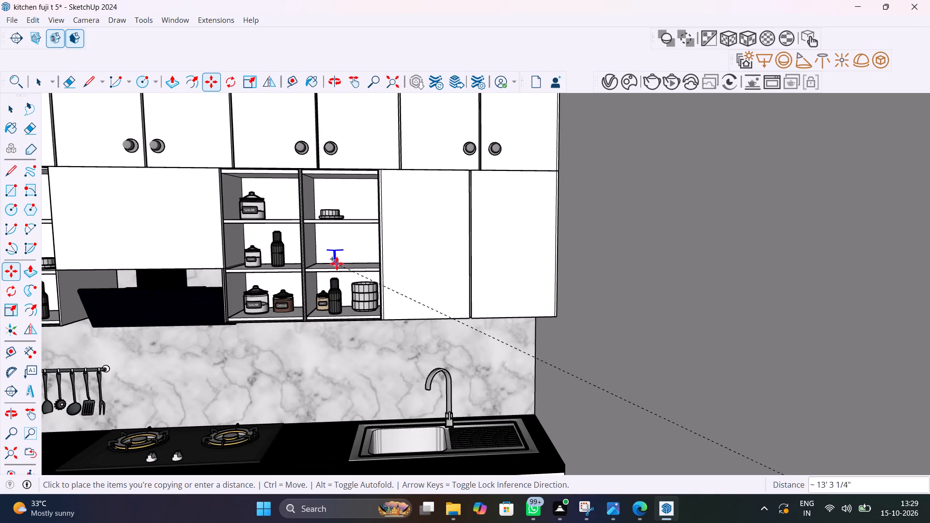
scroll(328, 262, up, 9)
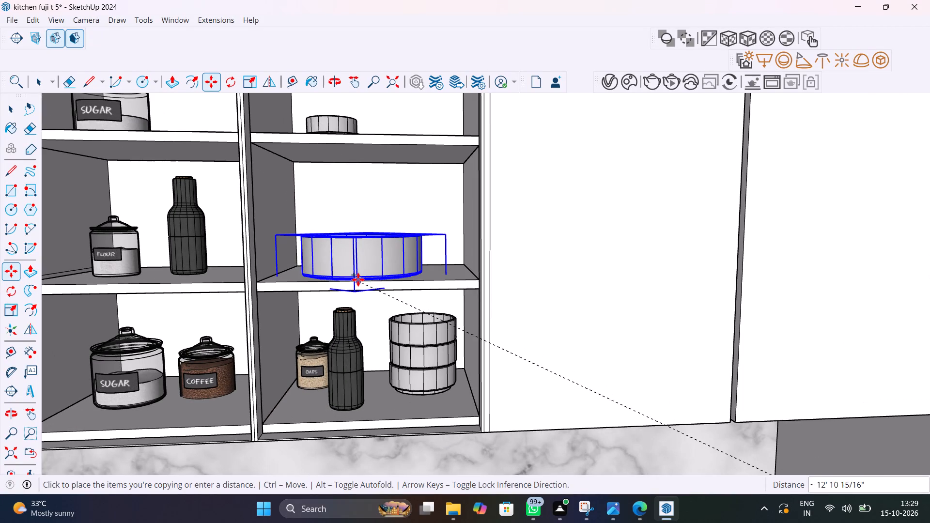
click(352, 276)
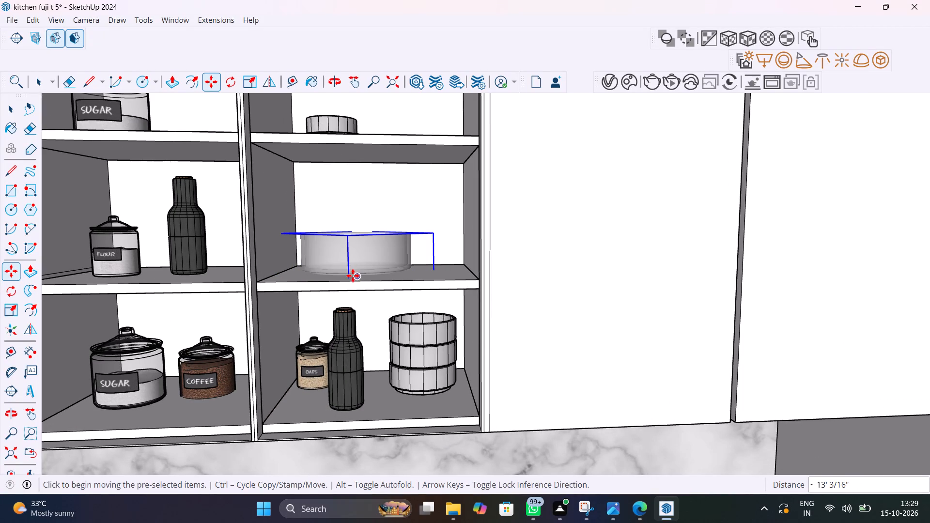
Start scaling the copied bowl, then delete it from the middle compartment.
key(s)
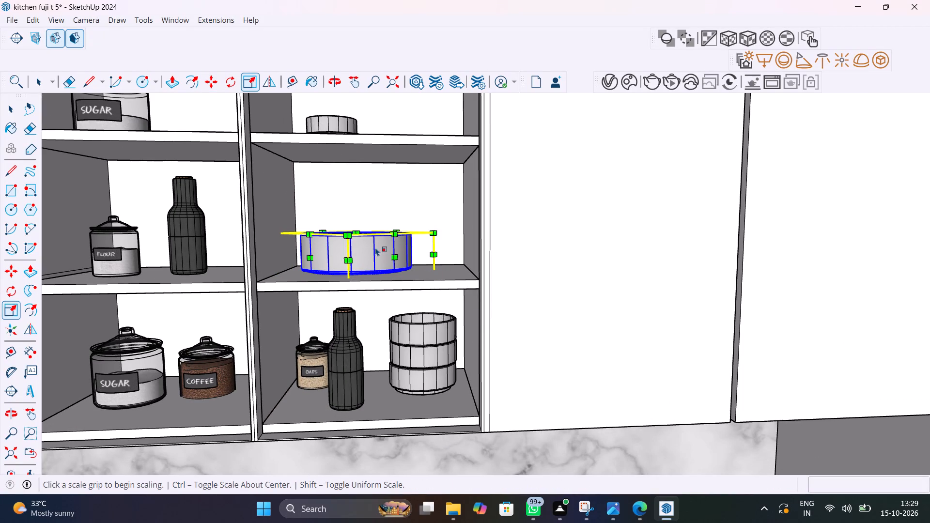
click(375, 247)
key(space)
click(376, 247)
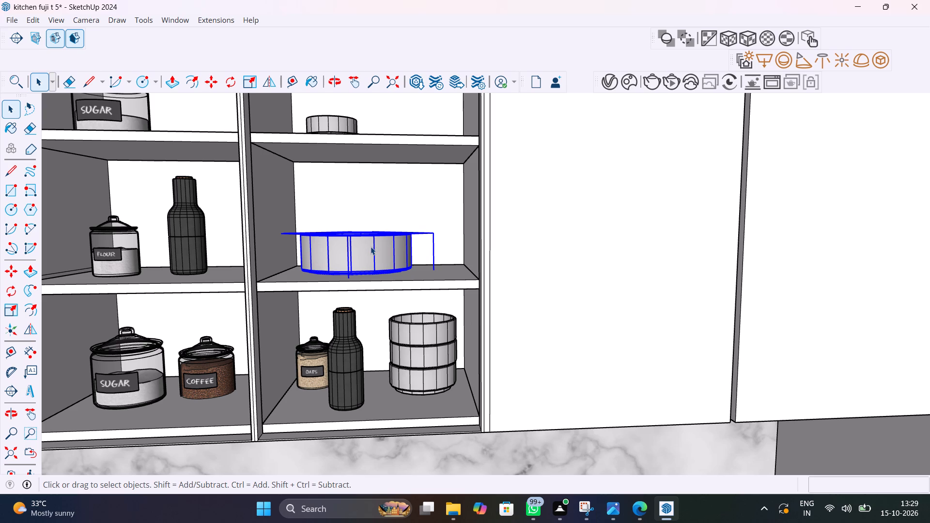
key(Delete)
Copy the Oats jar about 5' 2" from the cabinet beyond the hood to the empty middle compartment on the sink side.
scroll(310, 287, down, 2)
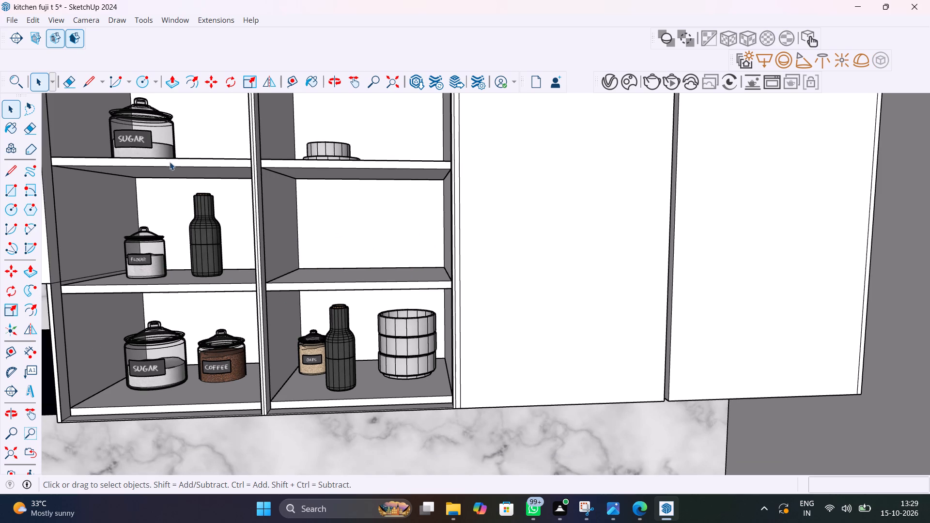
shift+middle_drag(371, 353, 519, 352)
scroll(519, 351, down, 7)
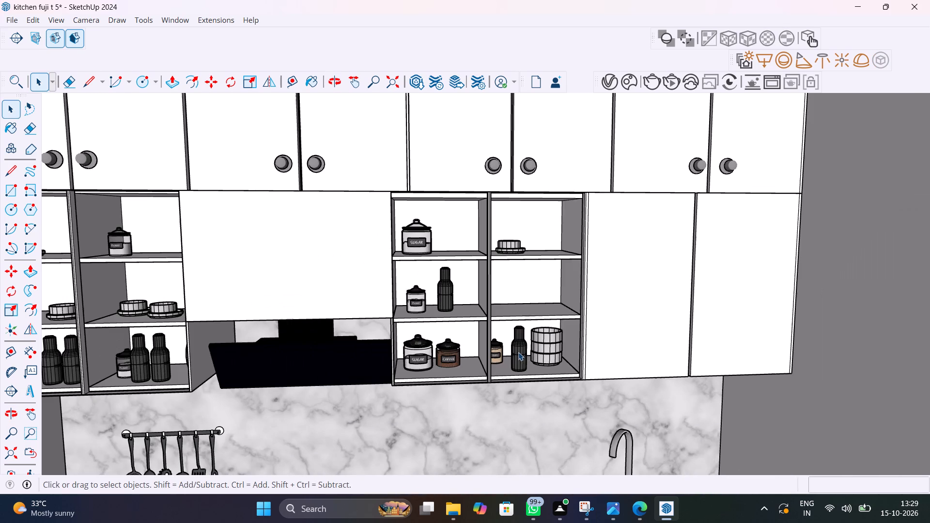
shift+middle_drag(214, 355, 331, 358)
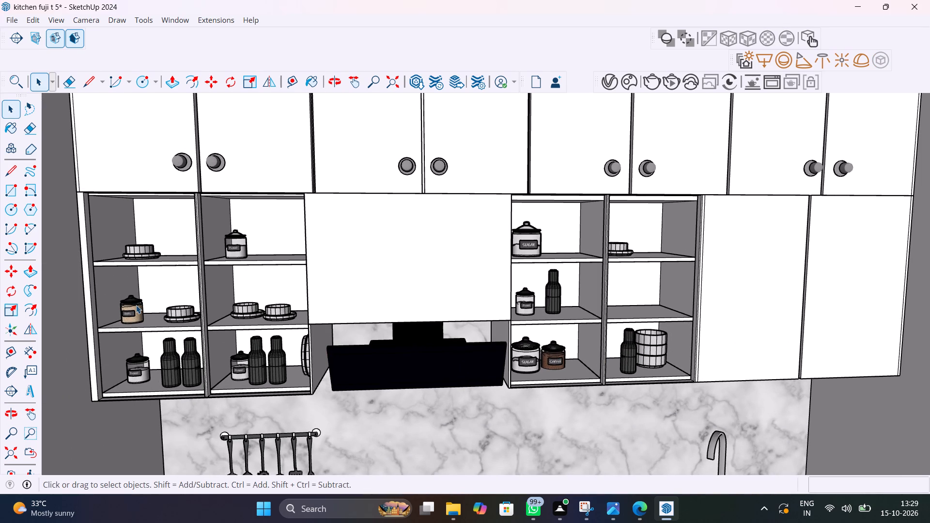
click(137, 305)
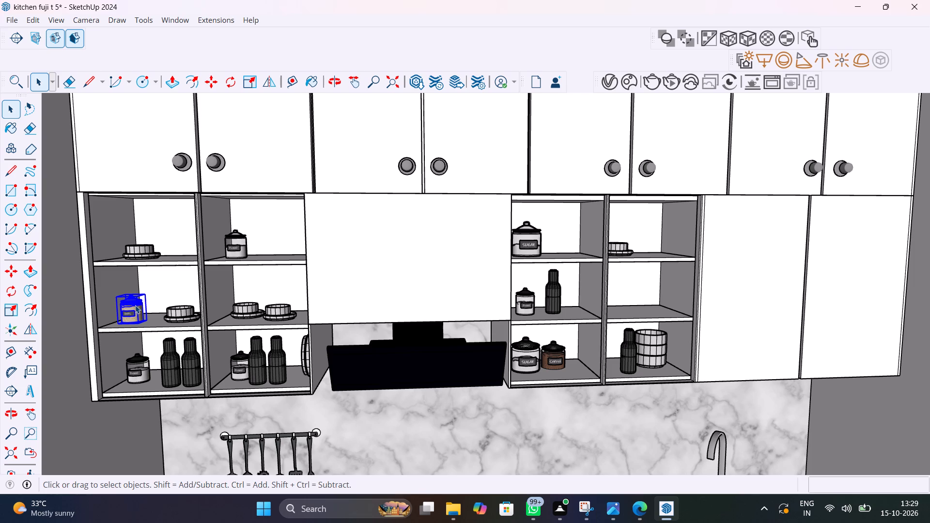
key(m)
click(122, 324)
scroll(269, 288, down, 4)
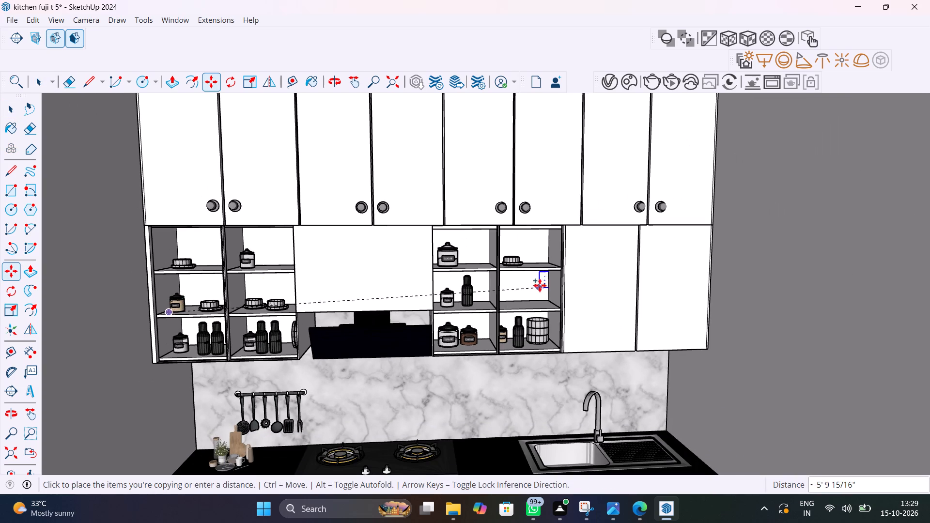
scroll(514, 307, up, 8)
click(495, 300)
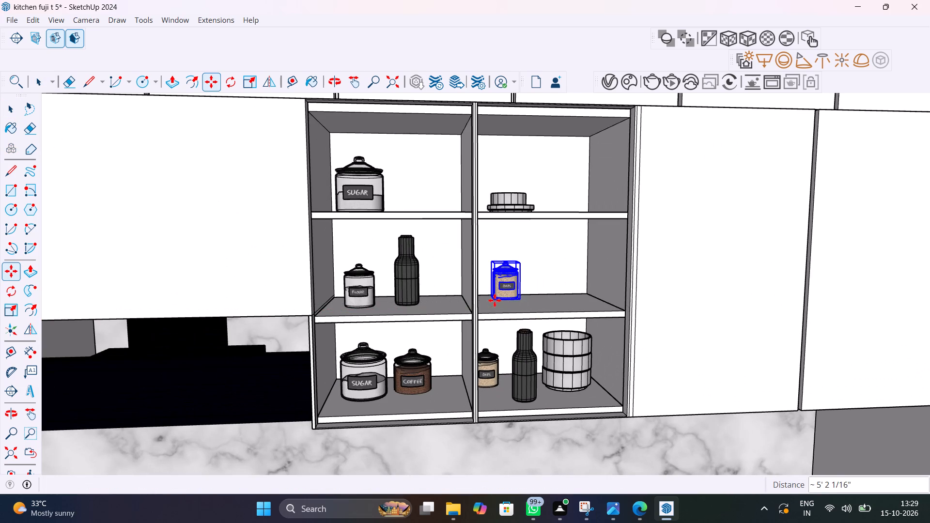
Copy the dark bottle about 8" up from the bottom compartment to the middle shelf beside the new Oats jar.
click(528, 367)
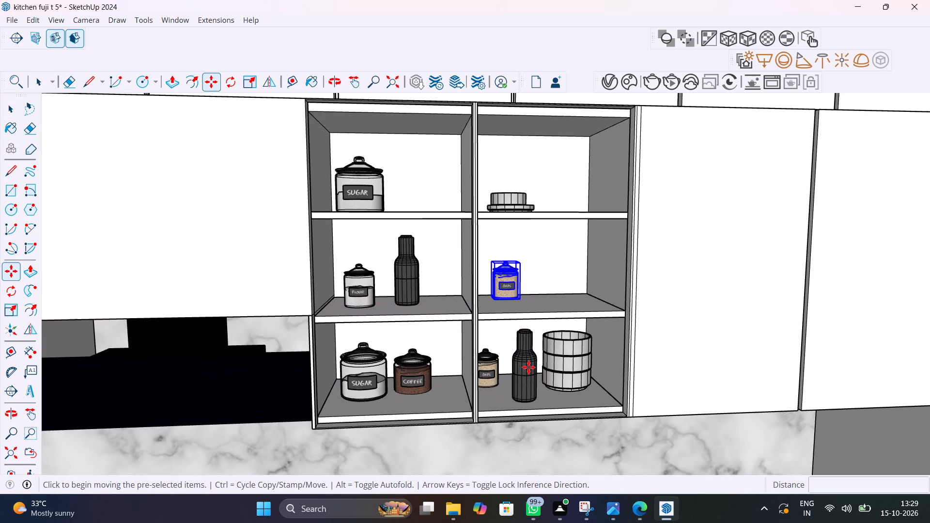
key(m)
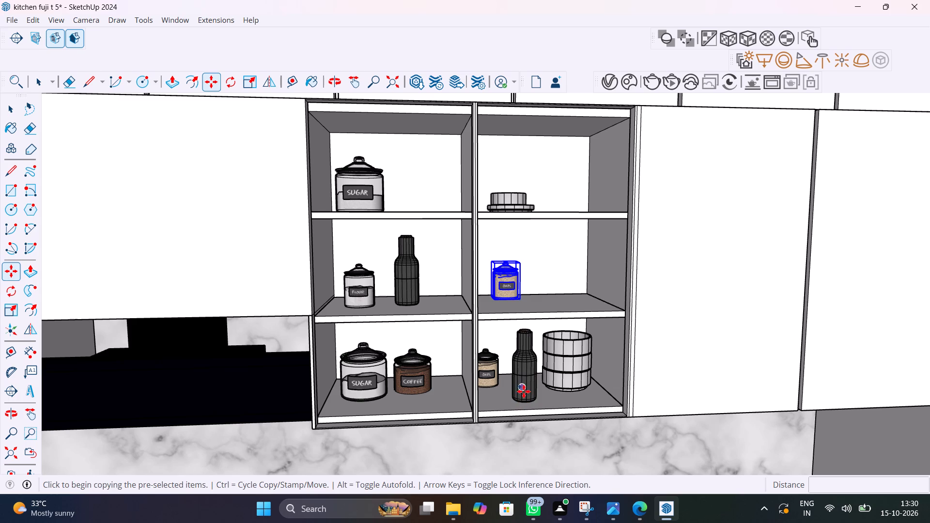
key(space)
click(525, 388)
key(m)
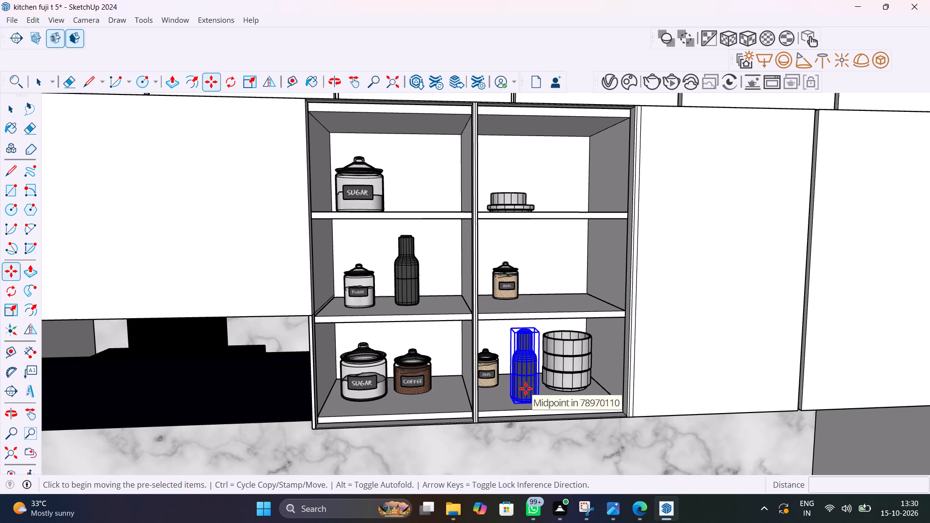
click(517, 406)
click(539, 308)
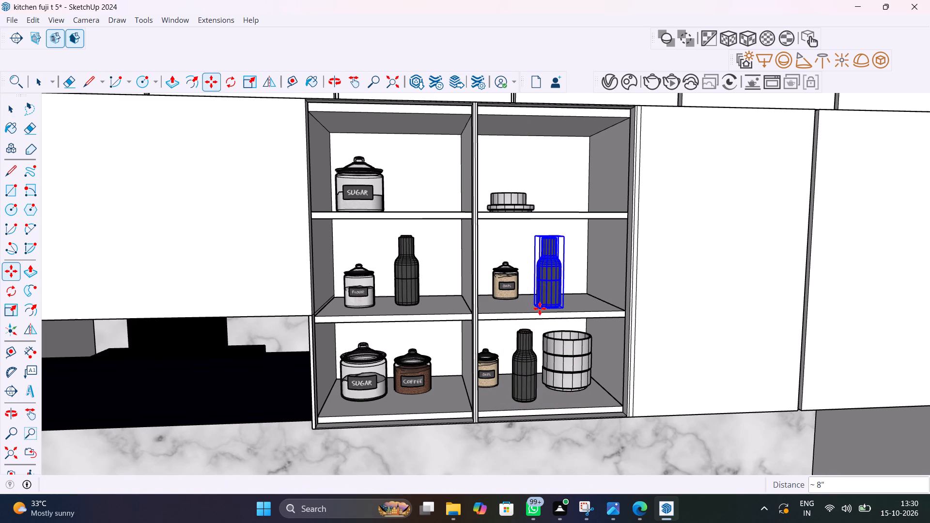
key(space)
Copy the upright plate group from beside the hood about 4' 3" to the sink-side top compartment, next to the bowl and plate.
scroll(538, 320, down, 6)
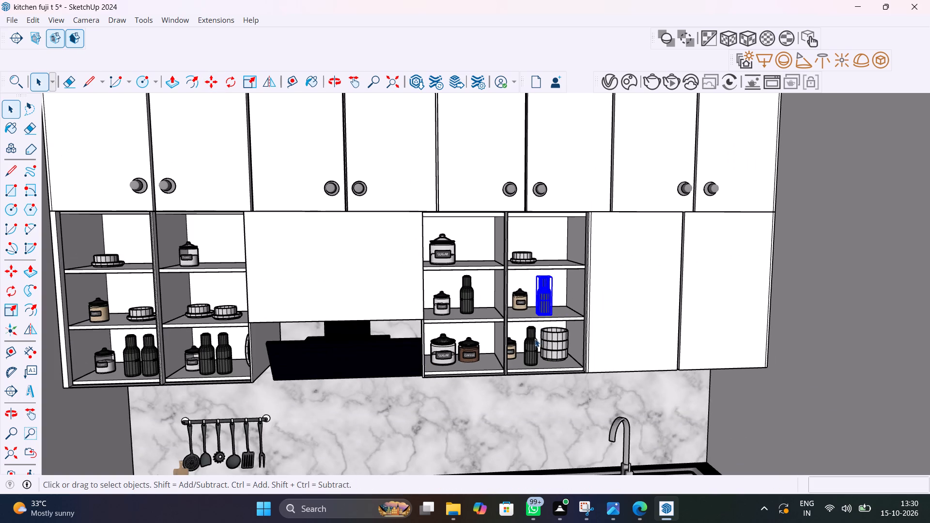
shift+middle_drag(291, 365, 365, 351)
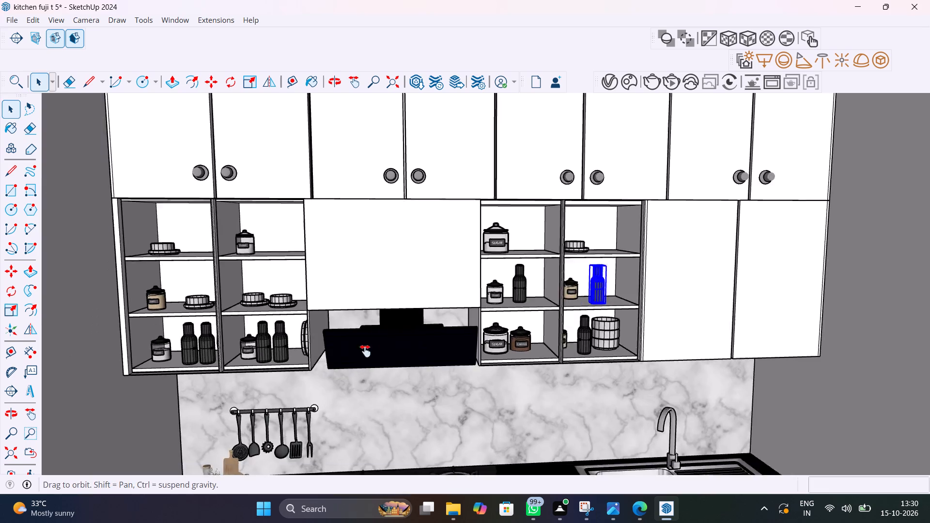
shift+middle_drag(365, 351, 484, 350)
middle_drag(394, 369, 254, 400)
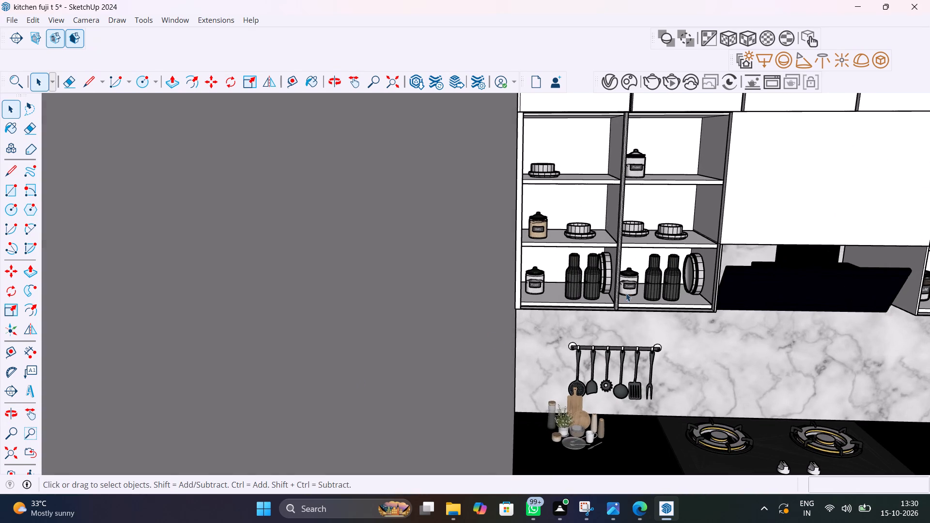
click(697, 284)
key(m)
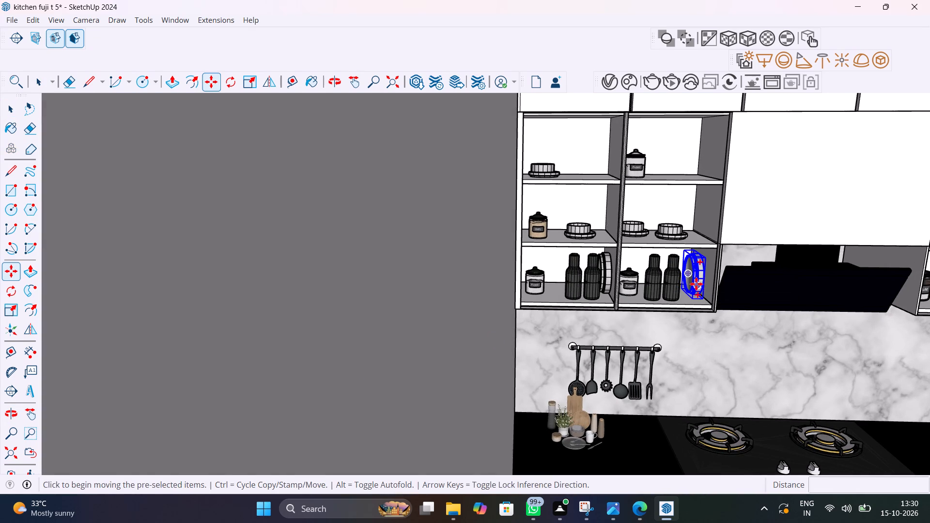
click(699, 306)
scroll(734, 277, down, 6)
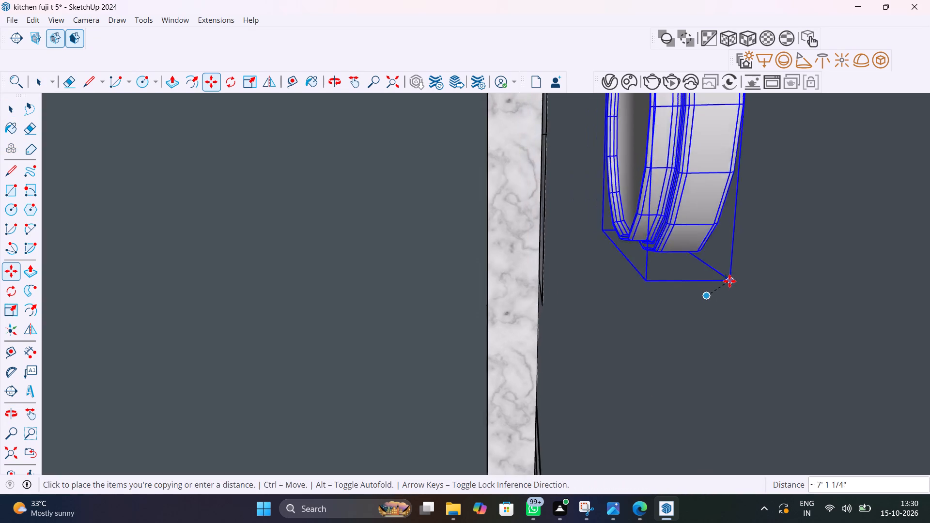
scroll(729, 281, down, 7)
shift+middle_drag(722, 282, 446, 342)
shift+scroll(447, 342, up, 1)
scroll(623, 290, down, 7)
shift+middle_drag(780, 270, 622, 296)
shift+scroll(771, 270, down, 1)
scroll(640, 287, up, 9)
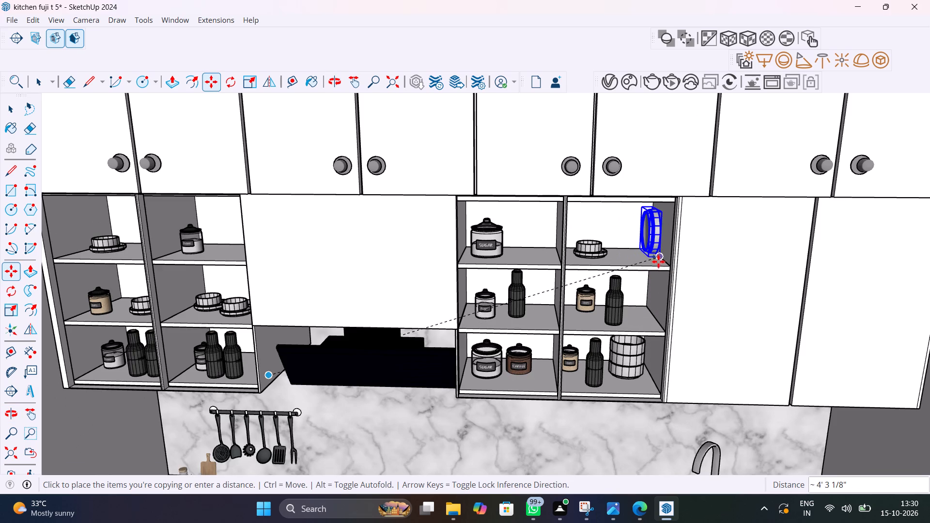
click(656, 264)
scroll(649, 297, down, 8)
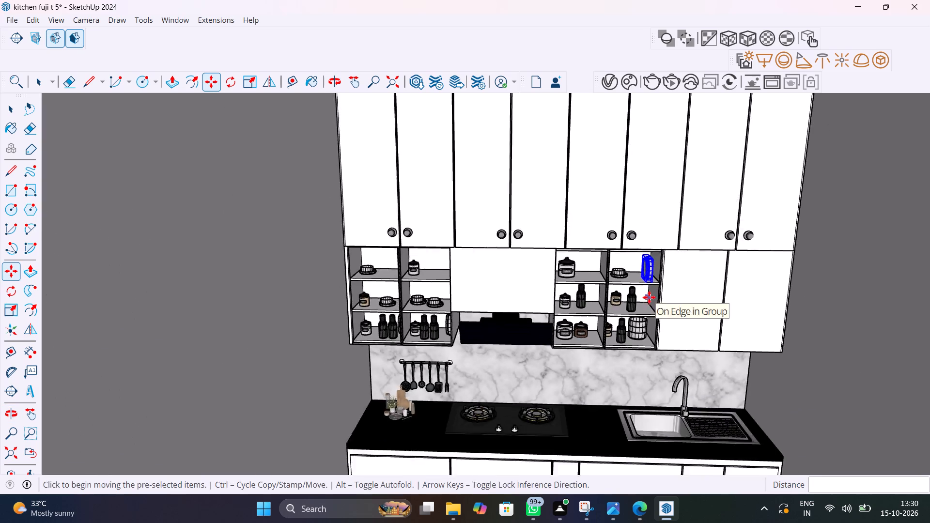
scroll(649, 297, down, 2)
key(space)
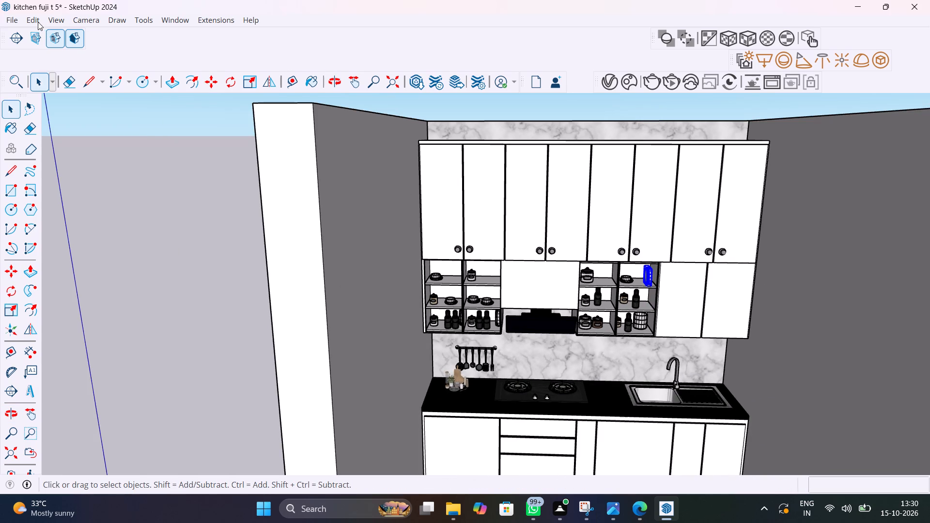
Unhide all hidden objects in the model and clear the selection.
click(38, 22)
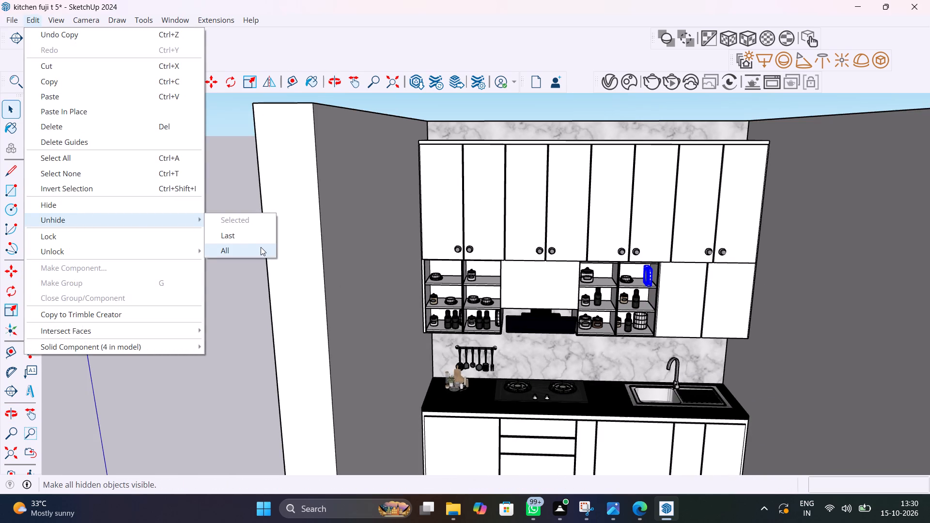
click(261, 247)
scroll(285, 282, down, 10)
click(259, 293)
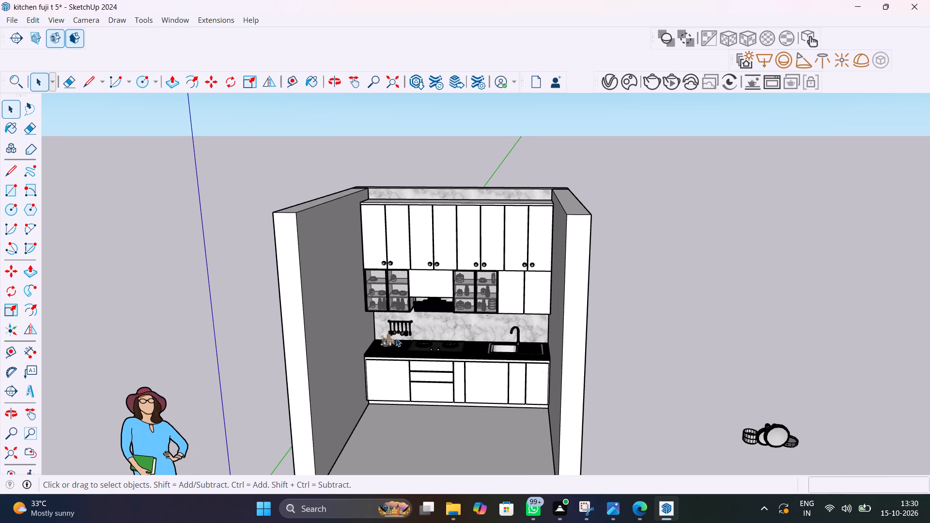
Delete the spare bowls and plates left on the ground outside the room.
middle_drag(524, 361, 439, 245)
drag(635, 253, 729, 341)
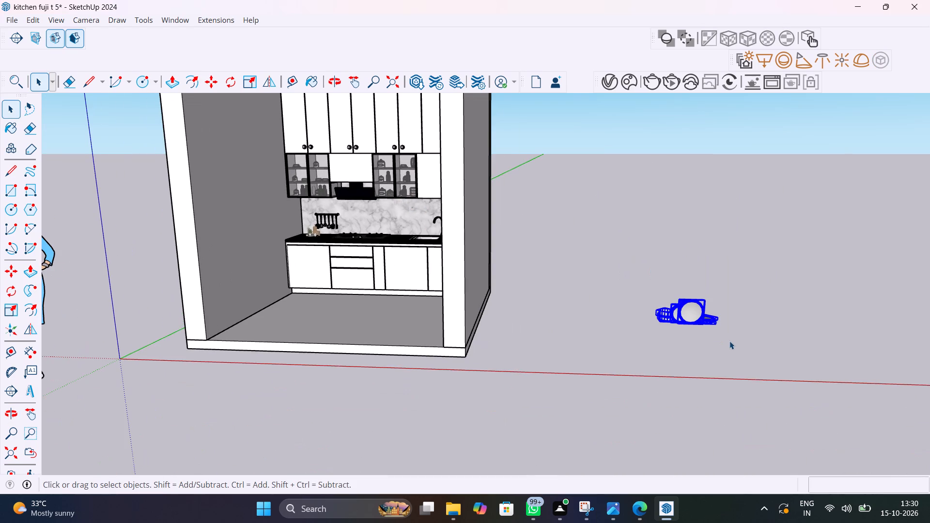
key(Delete)
Save the kitchen model.
scroll(499, 286, down, 5)
middle_drag(497, 286, 534, 305)
key(ctrl+s)
key(ctrl+s)
key(ctrl+s)
key(ctrl+s)
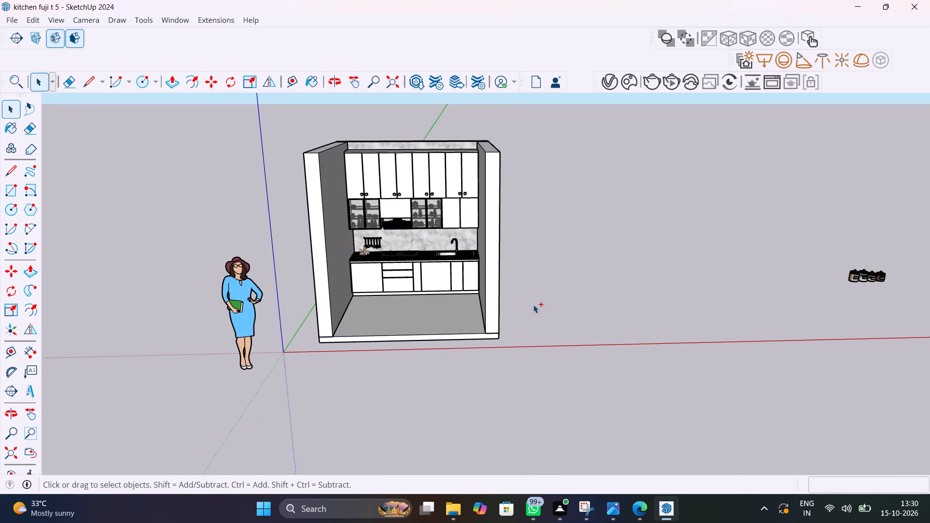
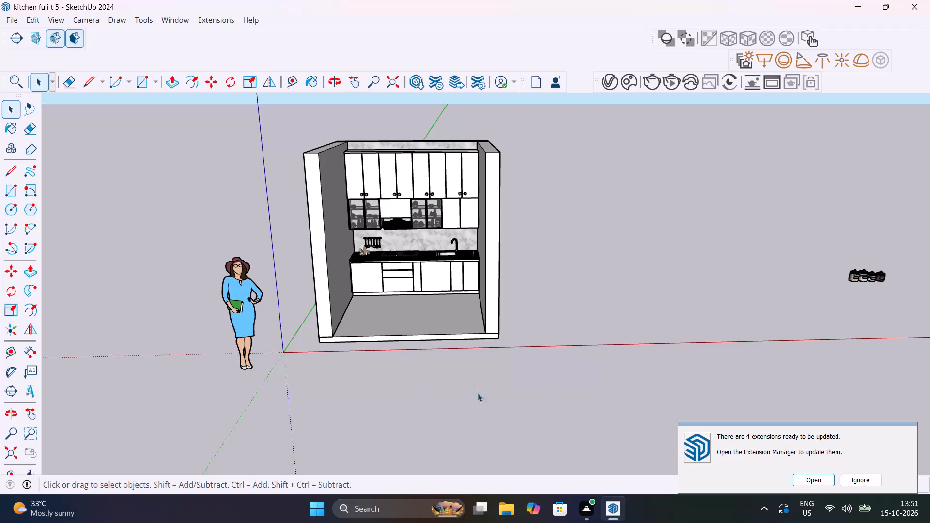
Open the Chaos Cosmos asset browser and switch it from the downloaded assets to the online library.
scroll(428, 284, up, 5)
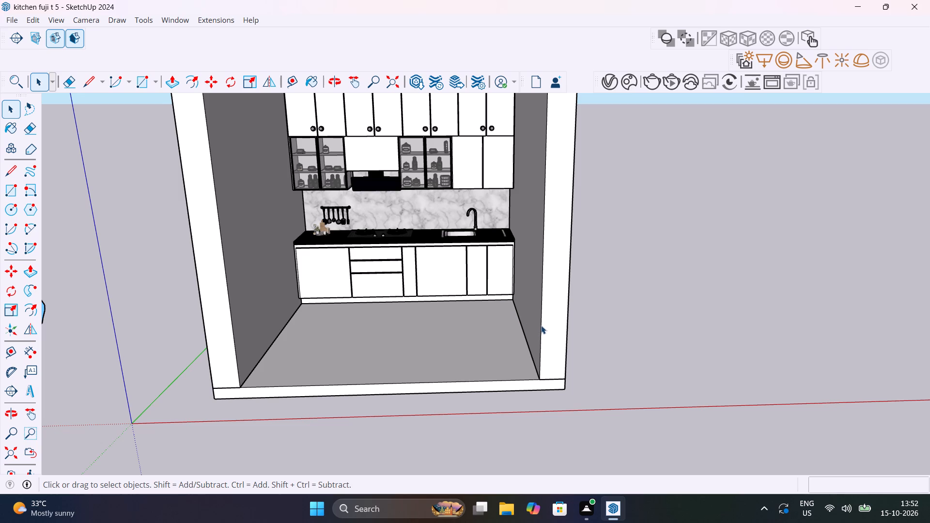
shift+middle_drag(542, 325, 522, 354)
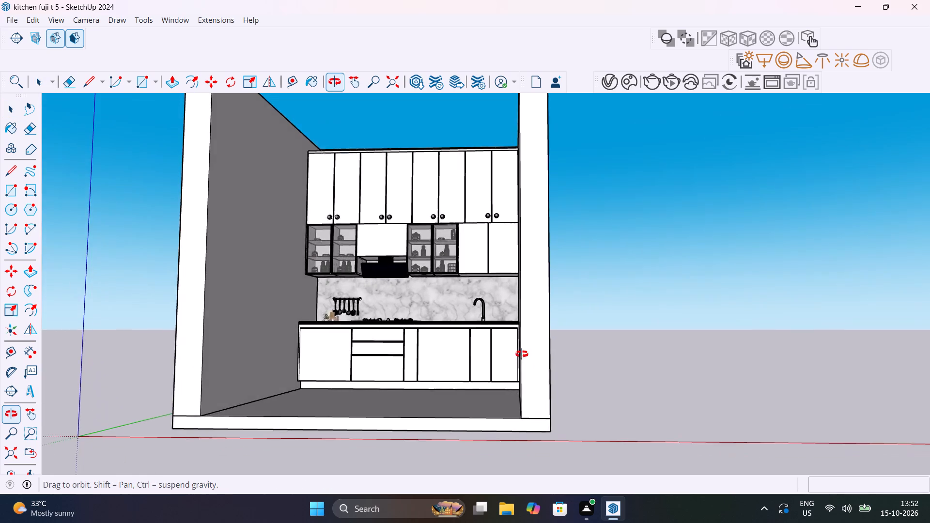
shift+middle_drag(522, 354, 563, 424)
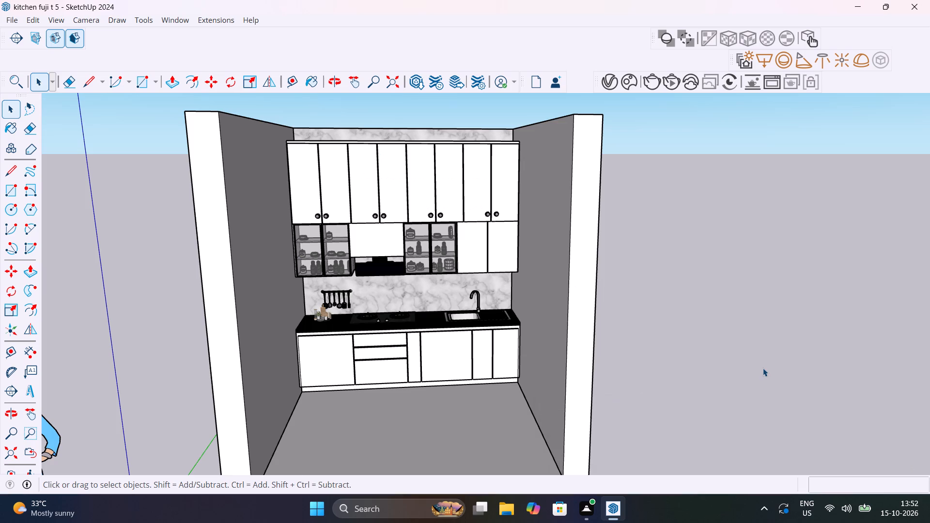
click(625, 84)
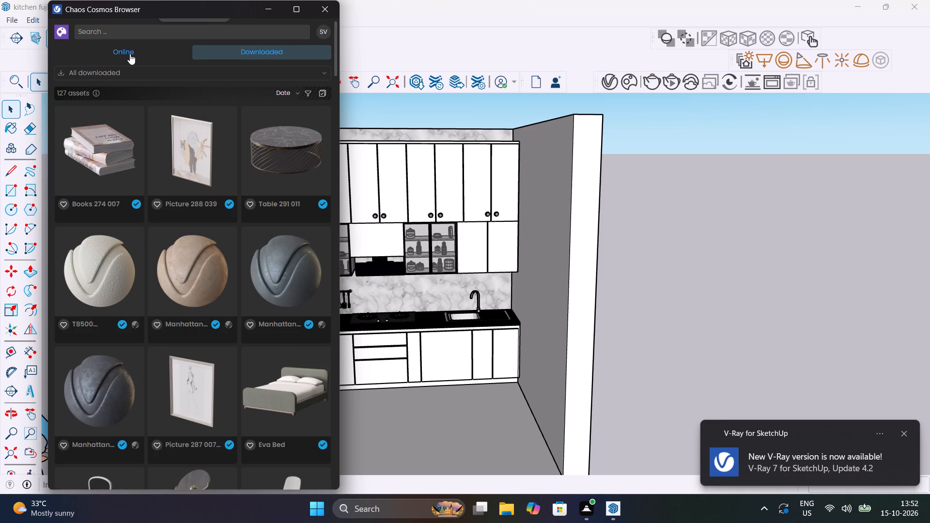
click(130, 54)
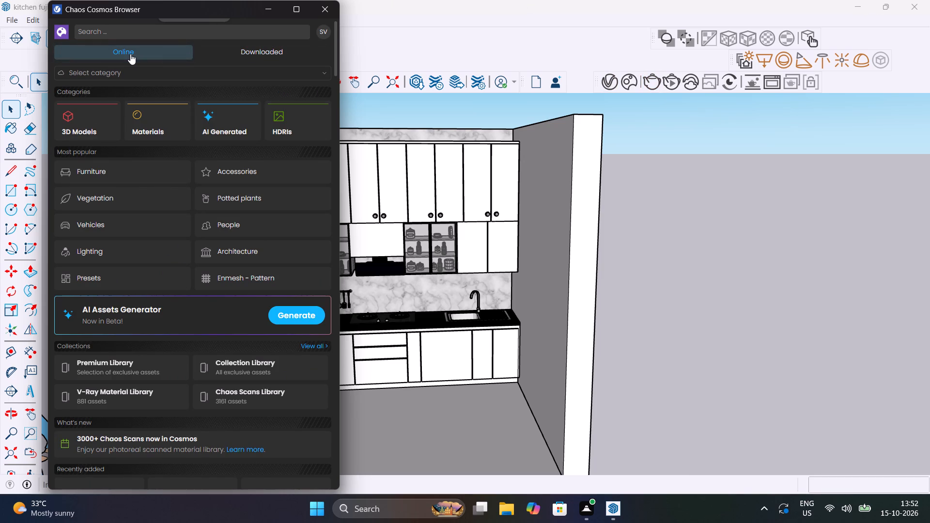
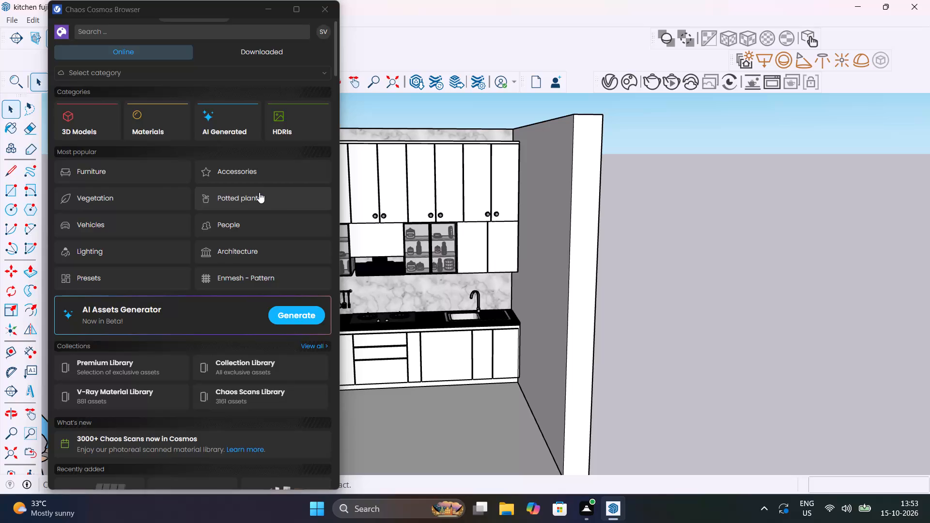
Narrow the online asset library to the Car paint category of Materials, with the whole kitchen in view beside the browser.
middle_drag(501, 229, 591, 231)
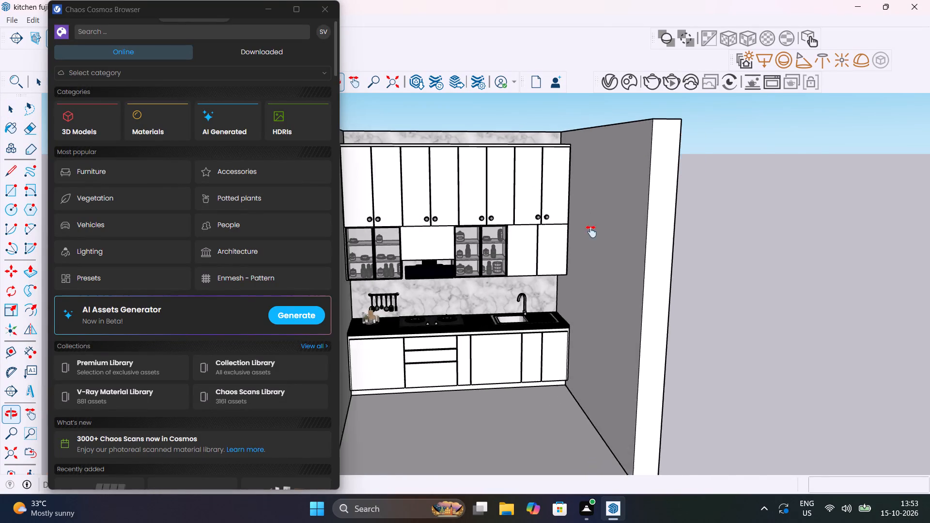
middle_drag(591, 231, 626, 218)
scroll(631, 219, down, 2)
middle_drag(650, 231, 639, 220)
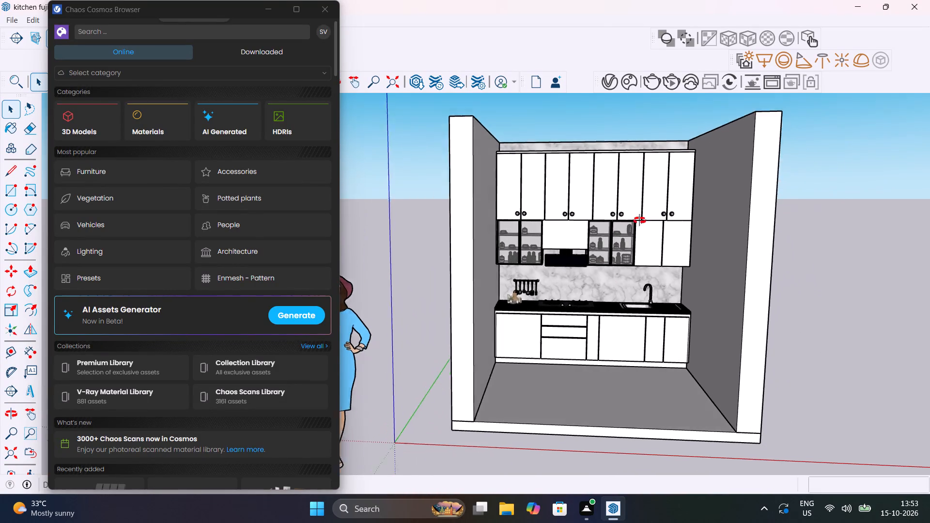
middle_drag(639, 220, 632, 212)
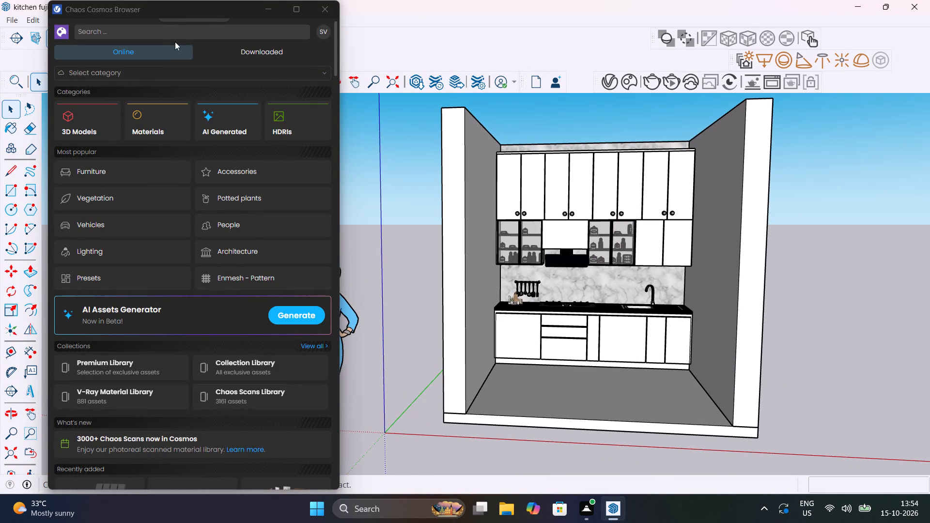
click(183, 32)
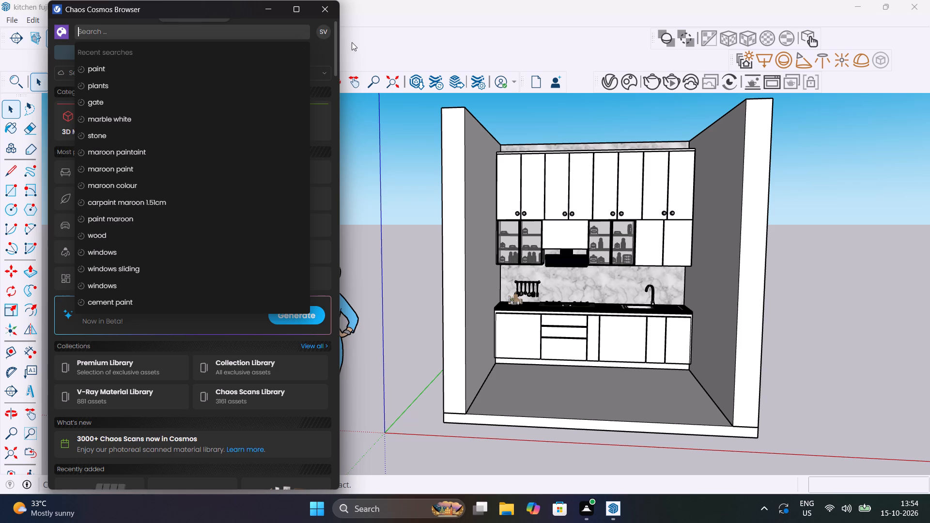
click(356, 59)
click(307, 70)
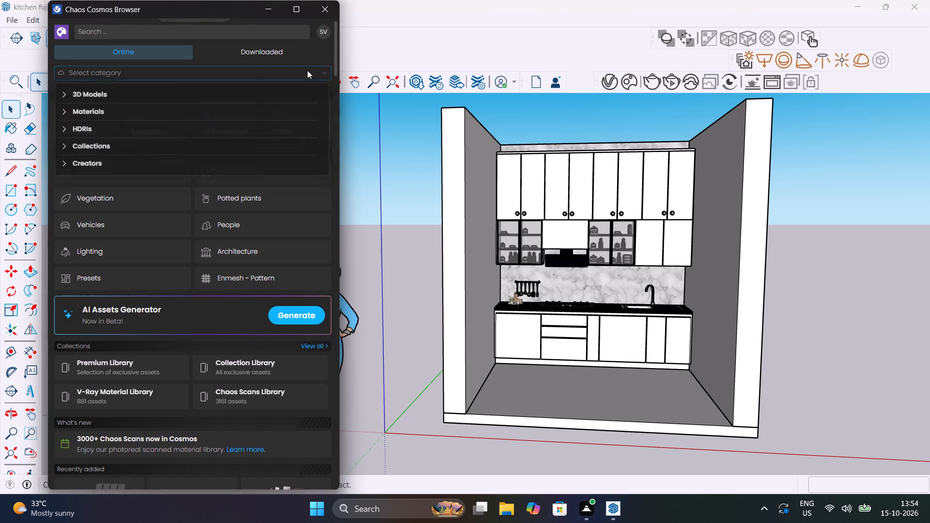
click(155, 110)
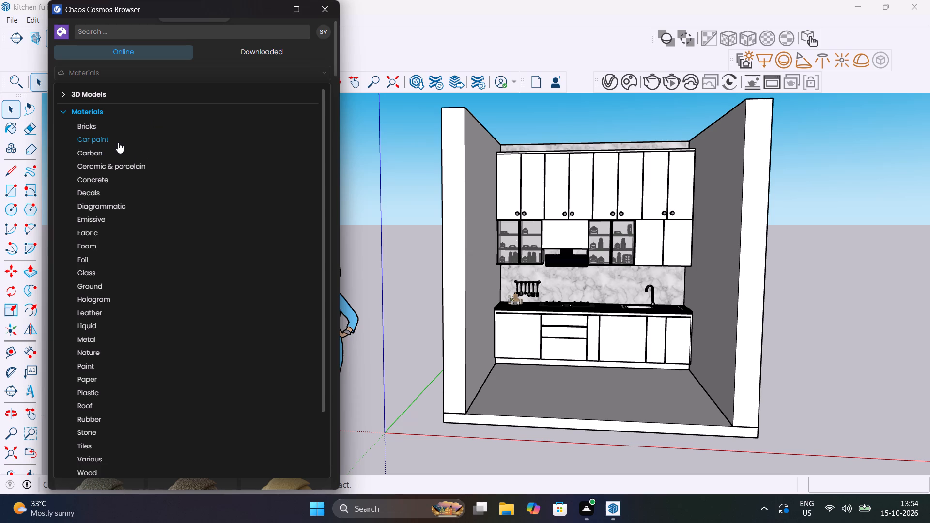
click(118, 142)
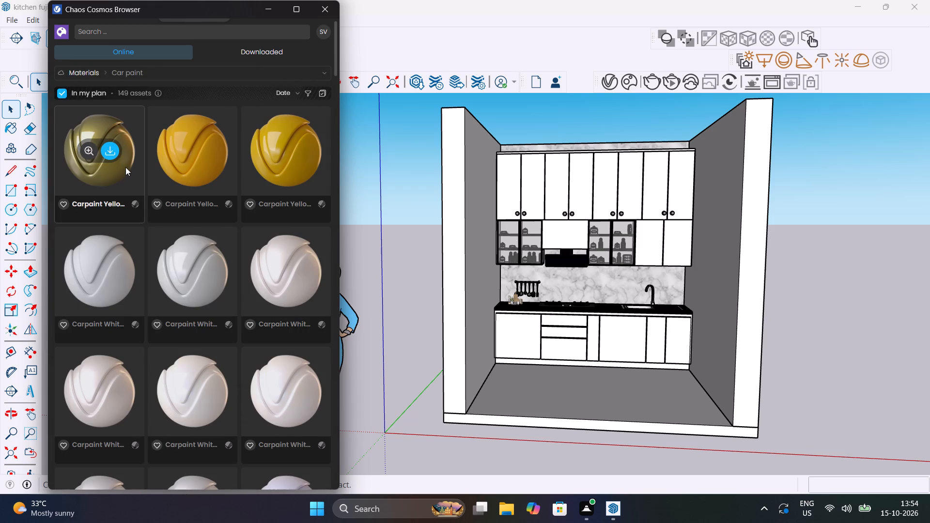
Look through the Car paint materials for a colour suited to the kitchen cabinet doors.
scroll(139, 197, down, 12)
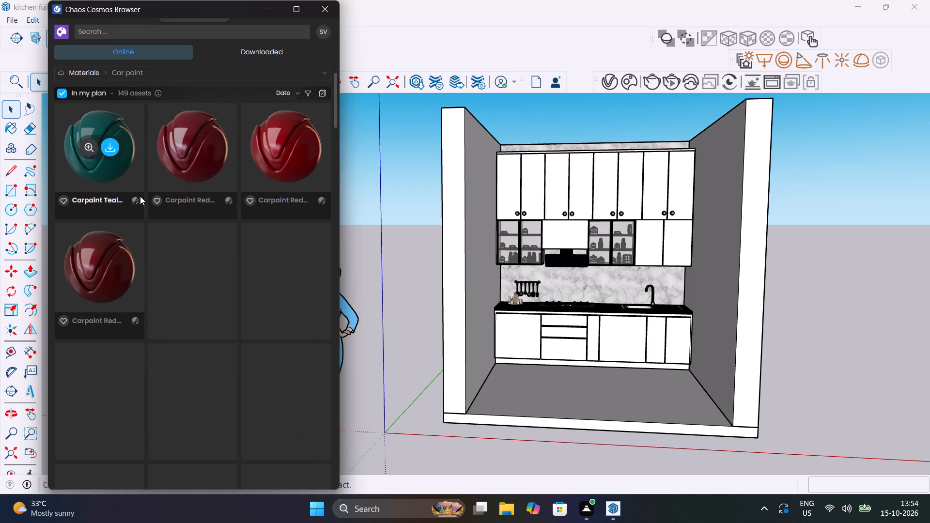
scroll(140, 196, down, 2)
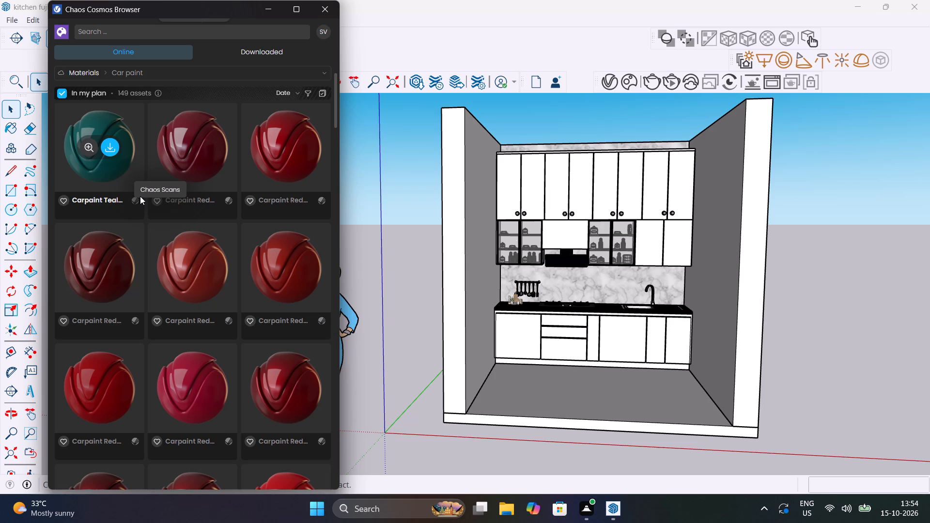
scroll(140, 196, down, 4)
scroll(170, 306, down, 16)
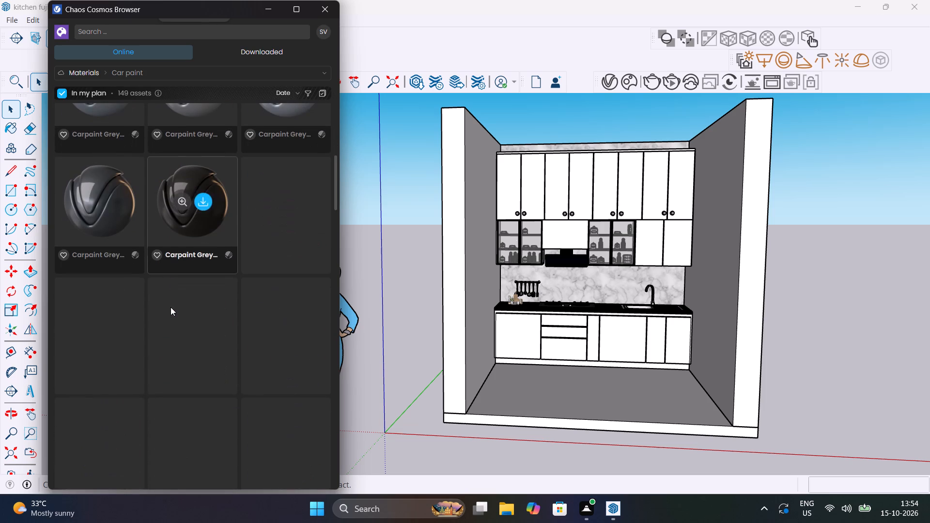
scroll(170, 307, down, 5)
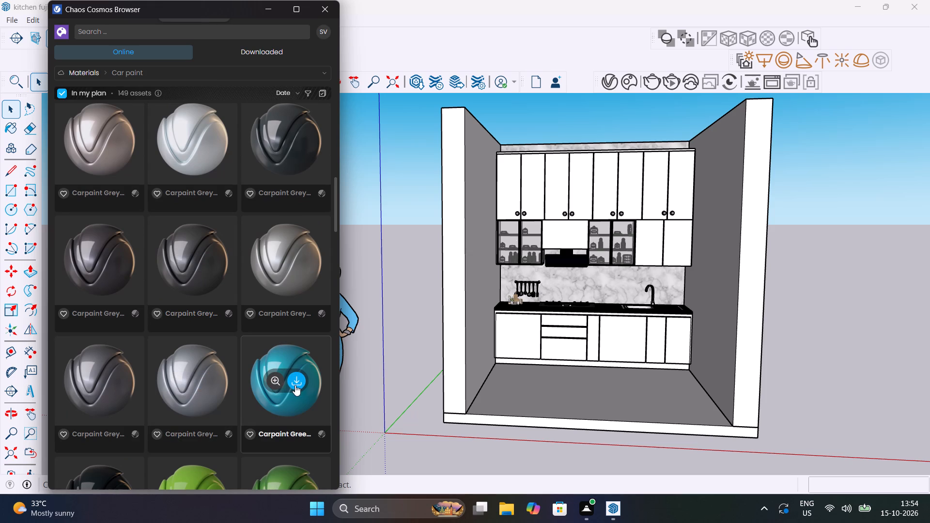
scroll(295, 385, down, 3)
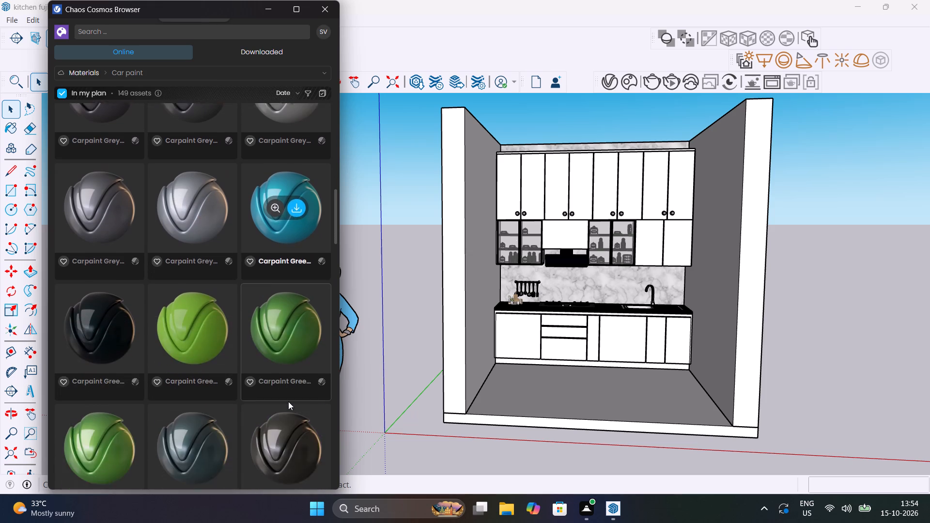
scroll(288, 401, down, 6)
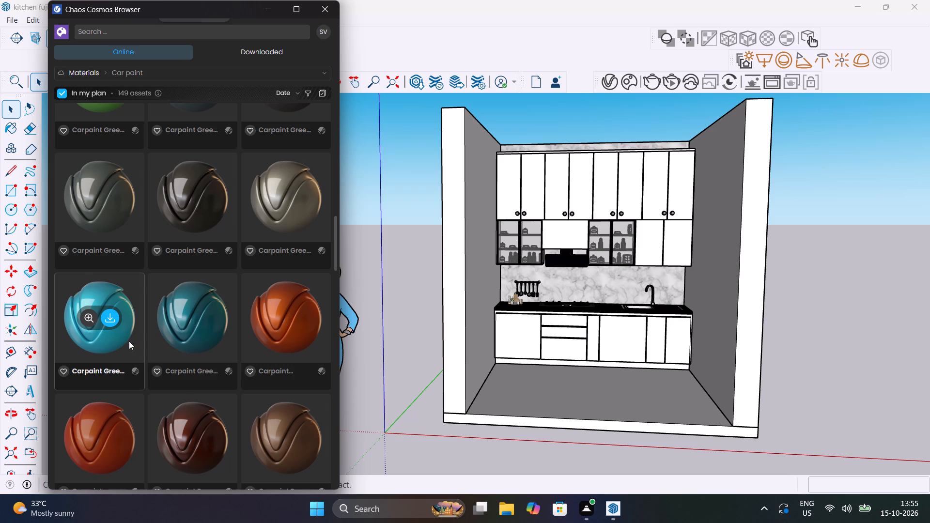
scroll(134, 351, down, 5)
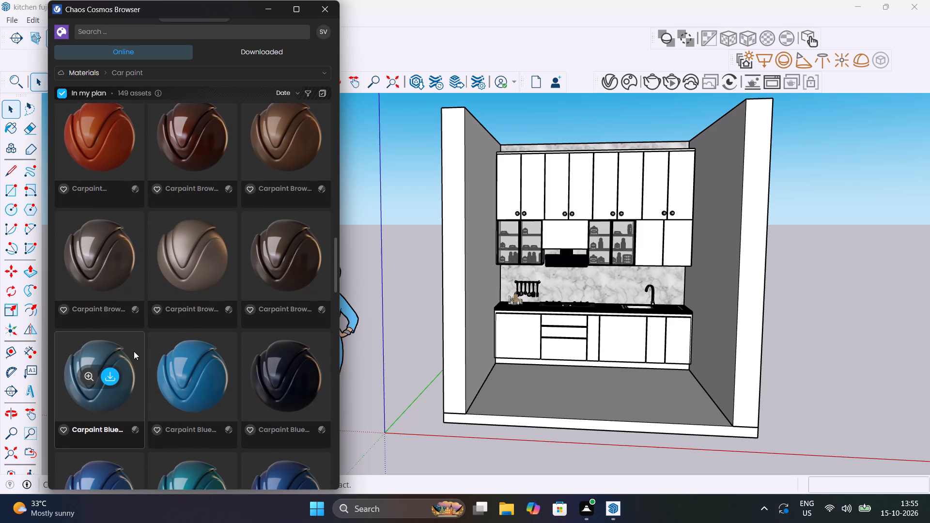
scroll(200, 399, down, 2)
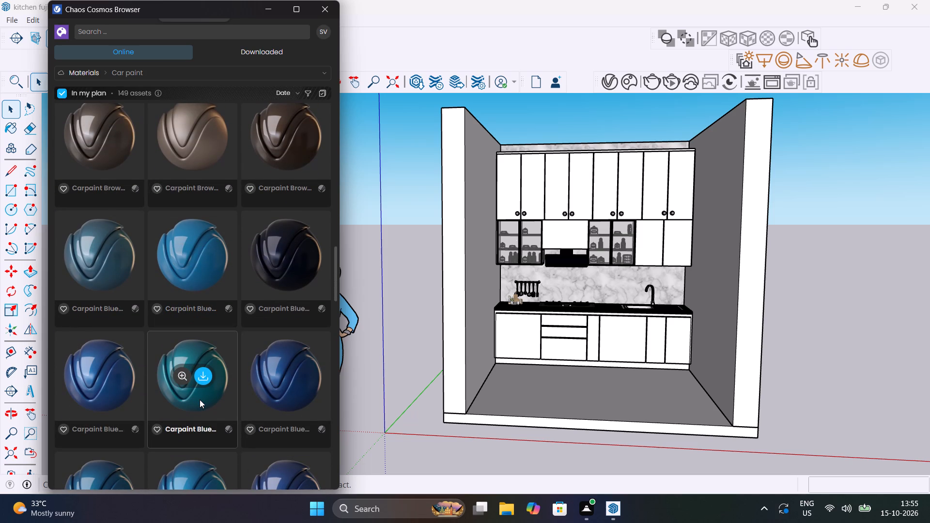
scroll(190, 398, down, 5)
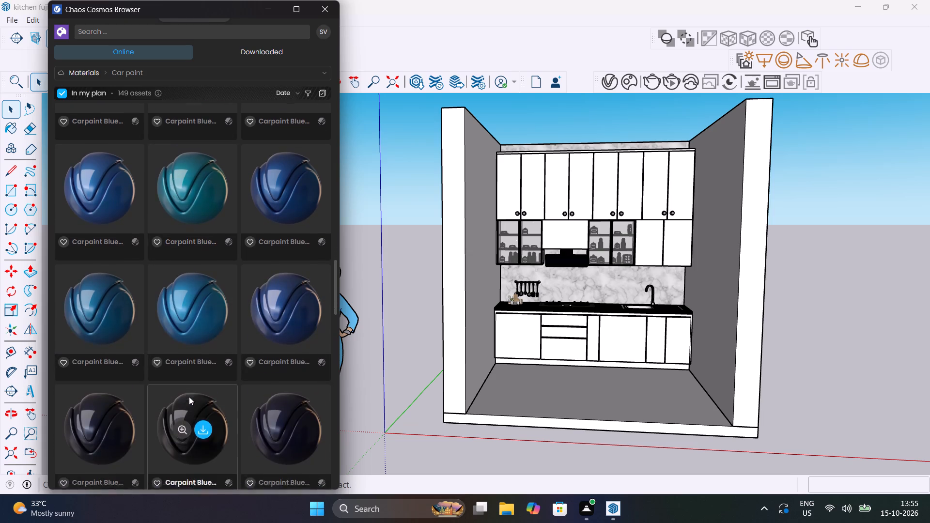
scroll(189, 397, down, 6)
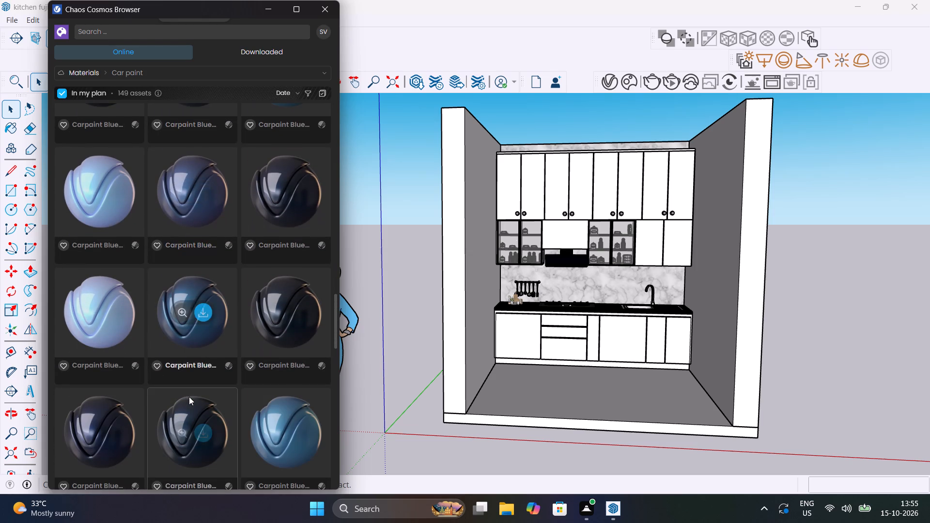
scroll(189, 397, down, 5)
scroll(189, 397, up, 1)
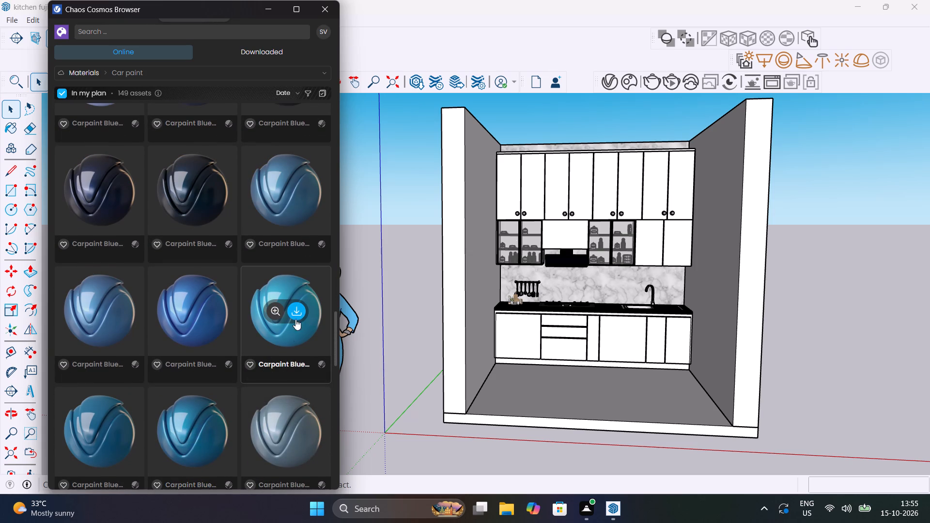
scroll(292, 343, down, 3)
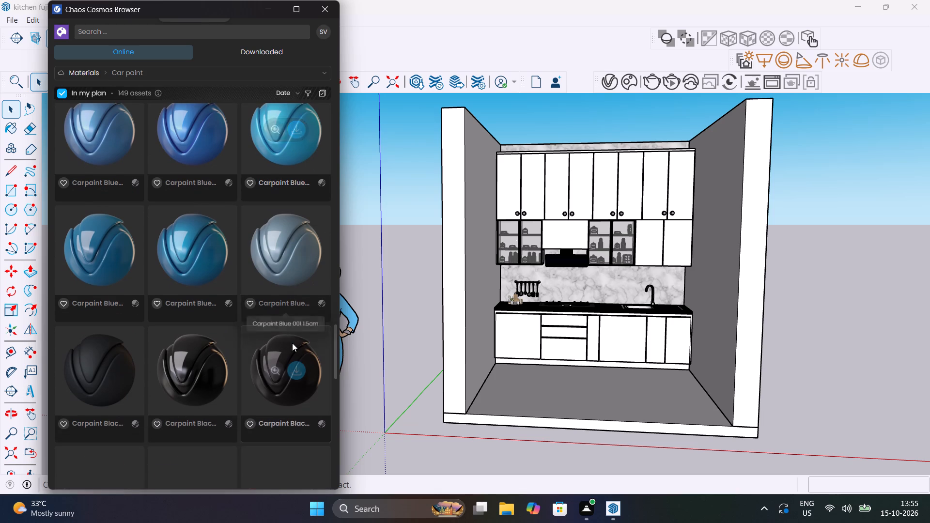
scroll(292, 343, down, 3)
scroll(292, 343, up, 6)
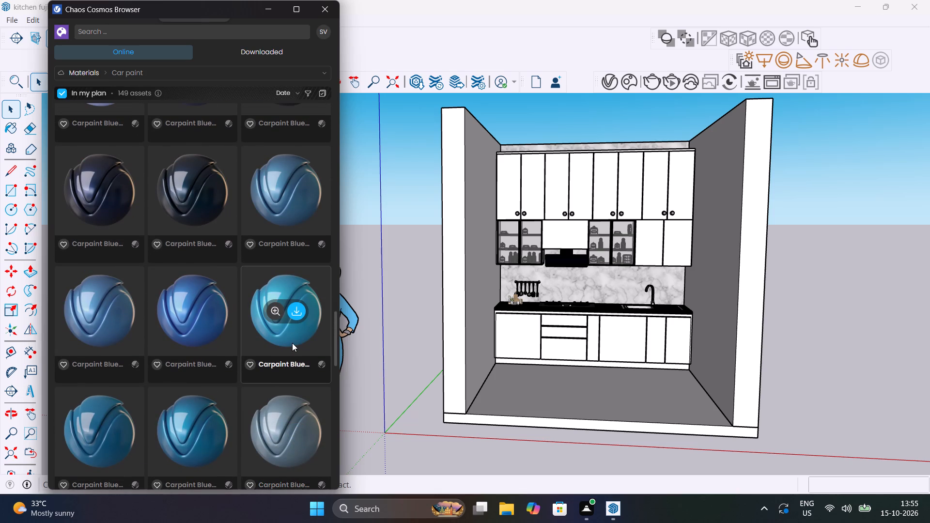
Download Carpaint Blue 003 1.5cm and import it into the scene's materials, with the V-Ray Asset Editor open and the upper cabinet group entered.
click(296, 312)
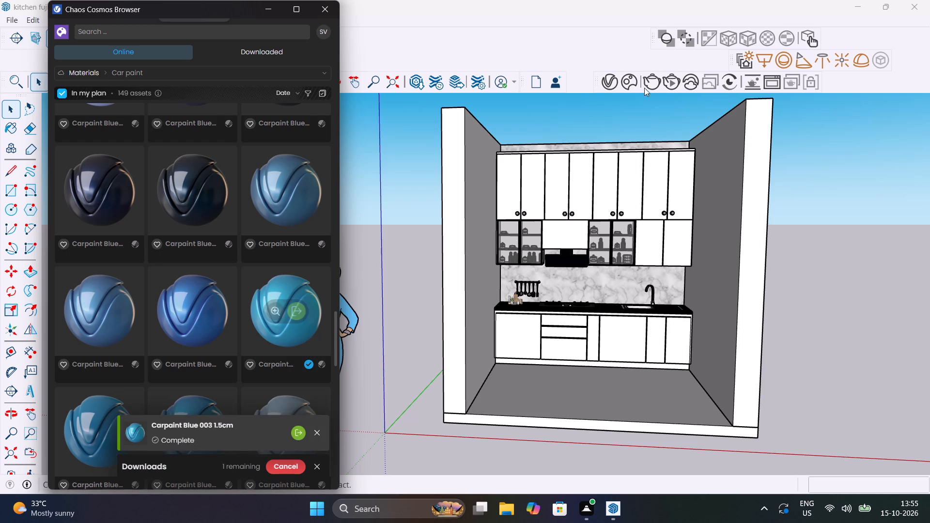
click(607, 87)
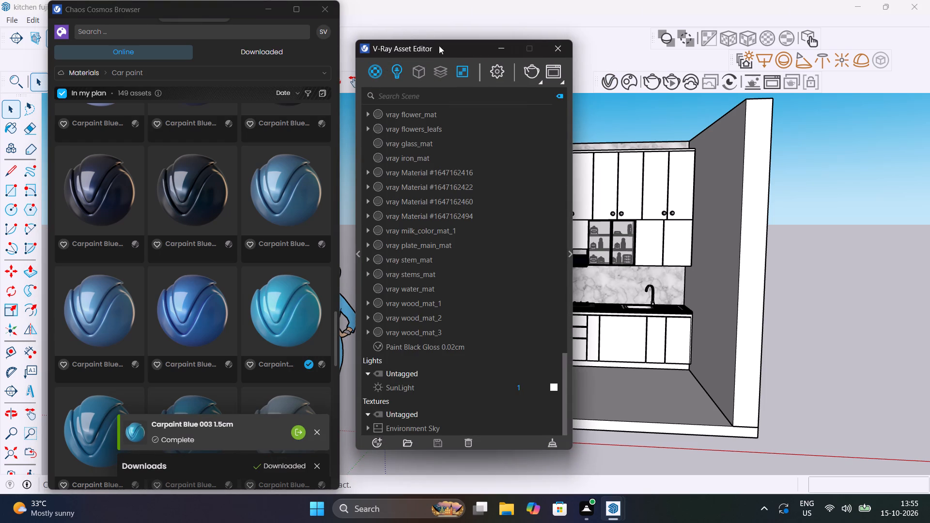
drag(445, 49, 781, 90)
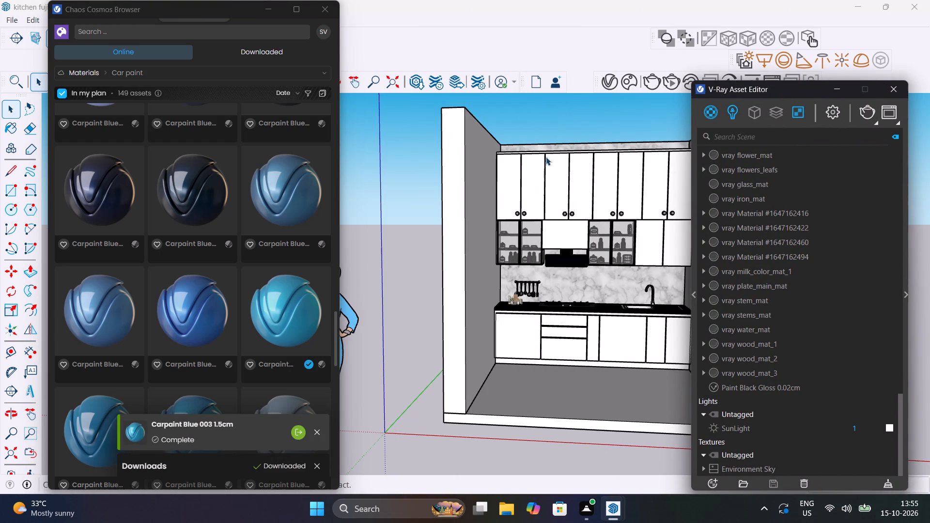
scroll(563, 184, up, 4)
double_click(563, 184)
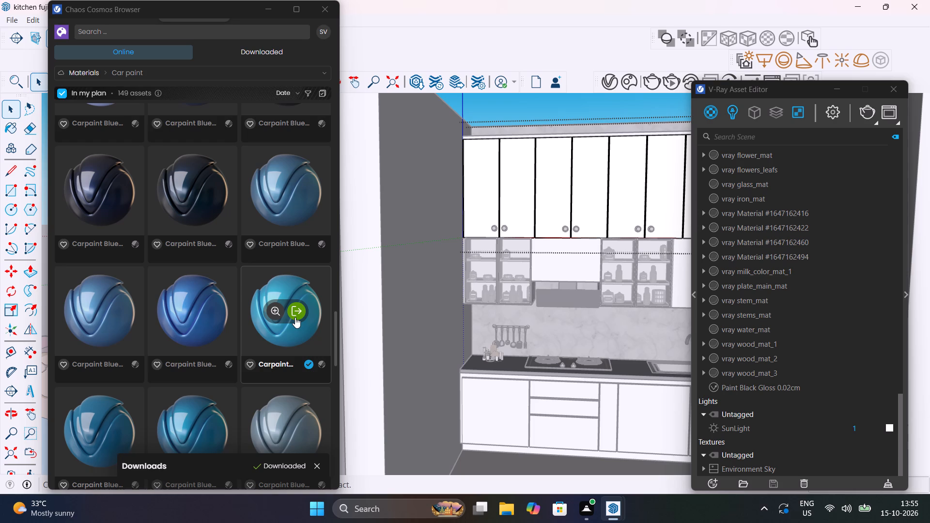
click(295, 317)
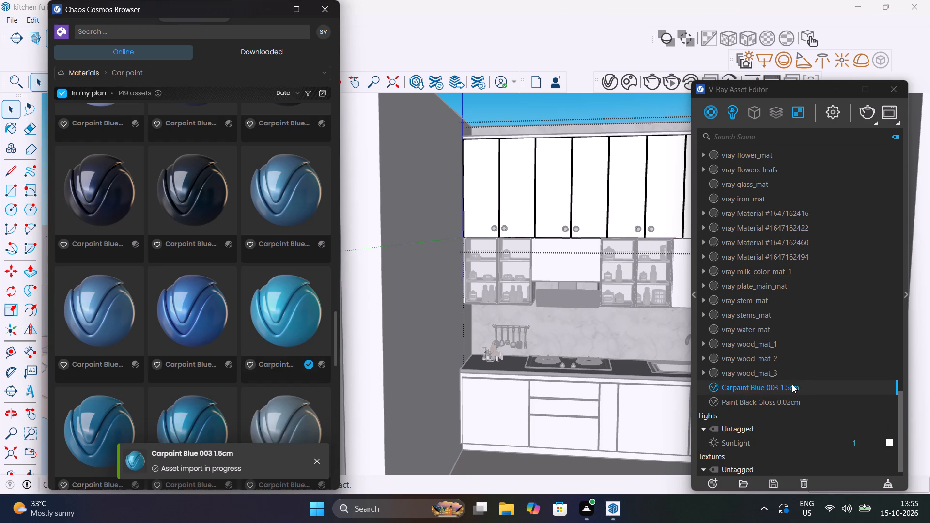
Apply Carpaint Blue 003 1.5cm to the two leftmost doors of the upper cabinets.
click(483, 178)
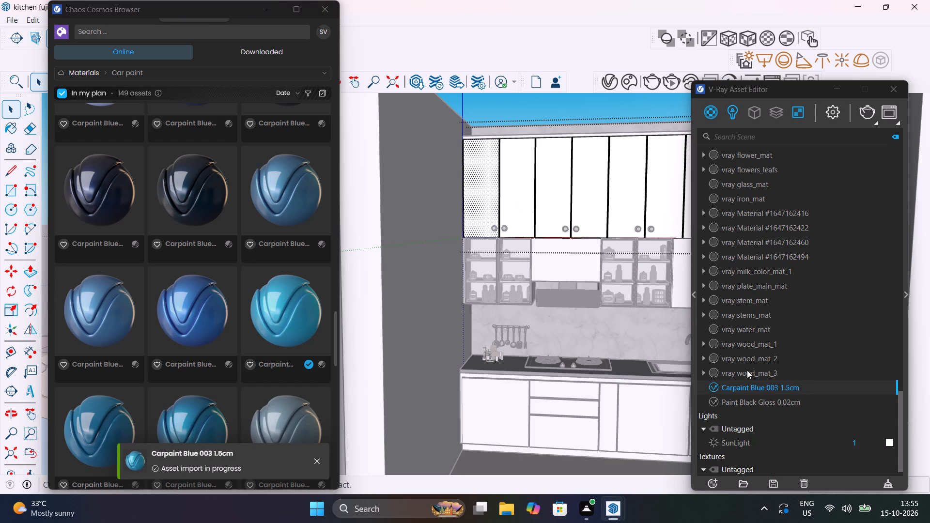
right_click(752, 386)
click(775, 248)
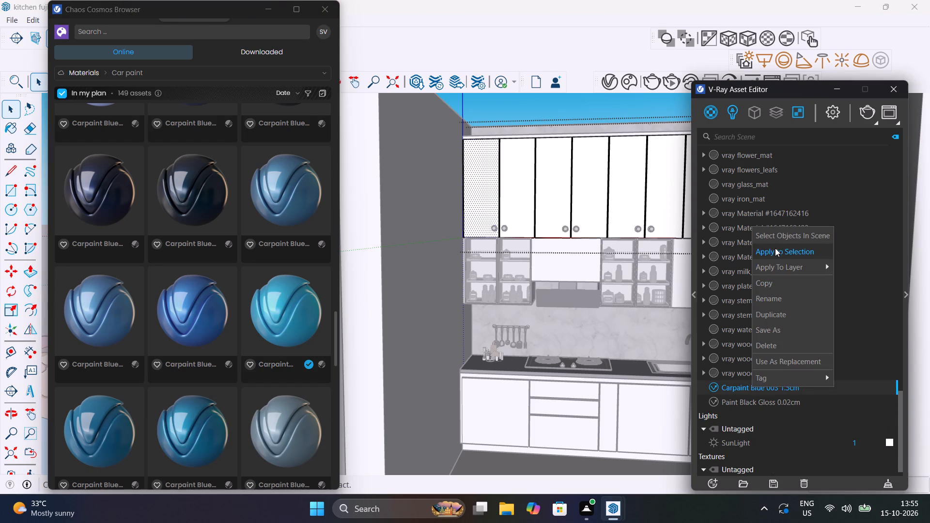
click(515, 201)
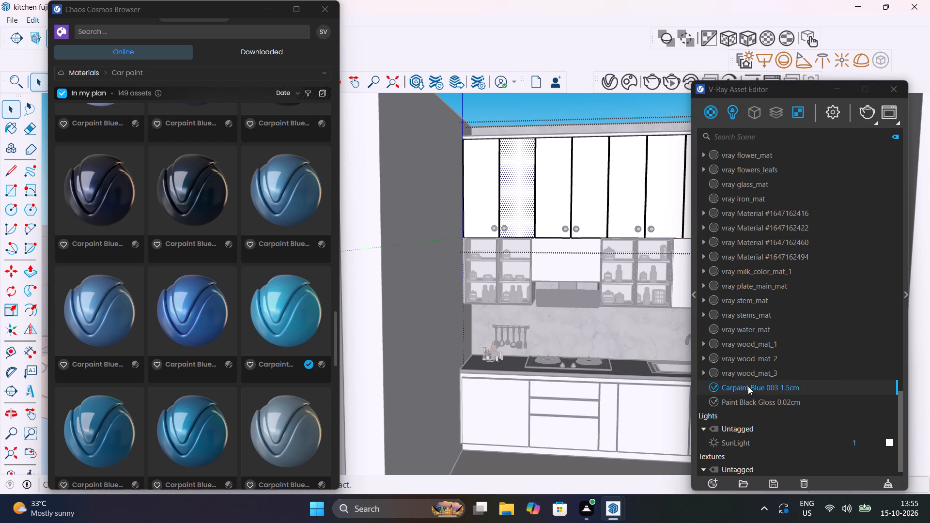
right_click(748, 386)
click(771, 253)
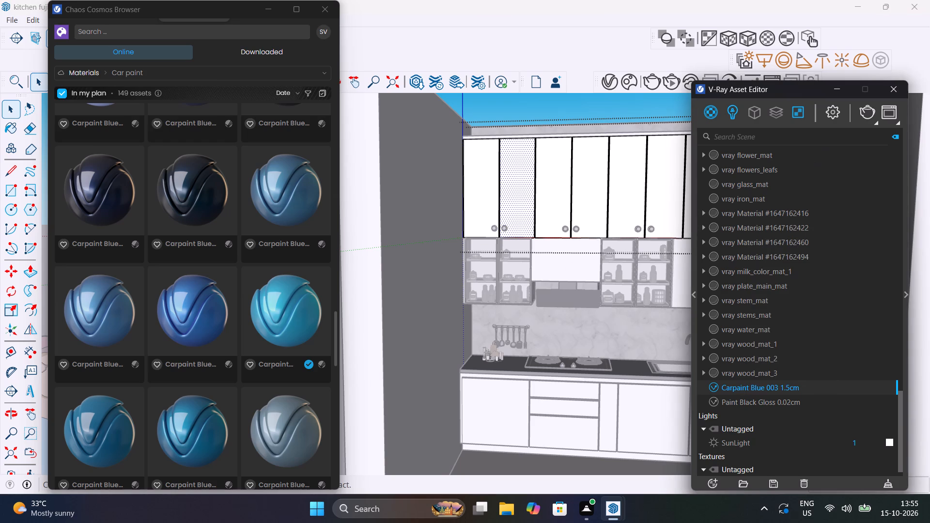
Test-render the kitchen in V-Ray to check the blue doors, stop the render and close the frame buffer.
click(864, 113)
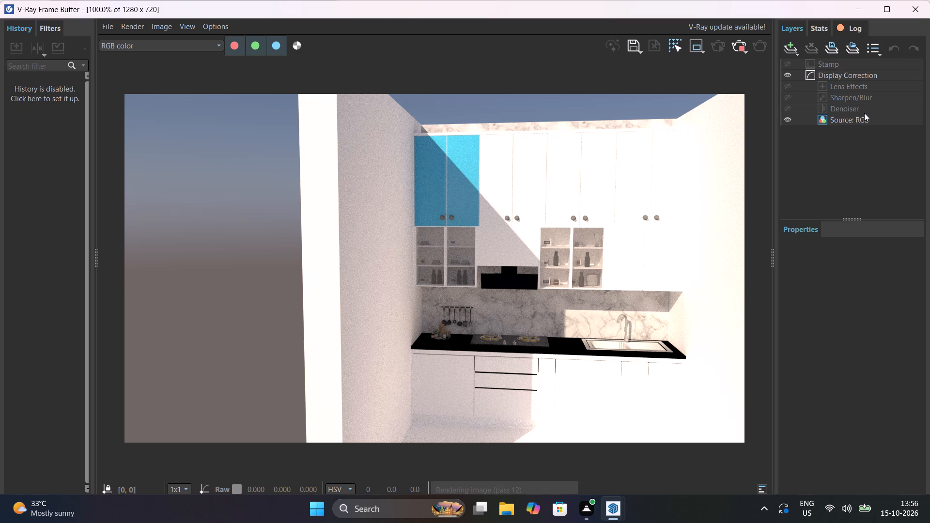
click(737, 46)
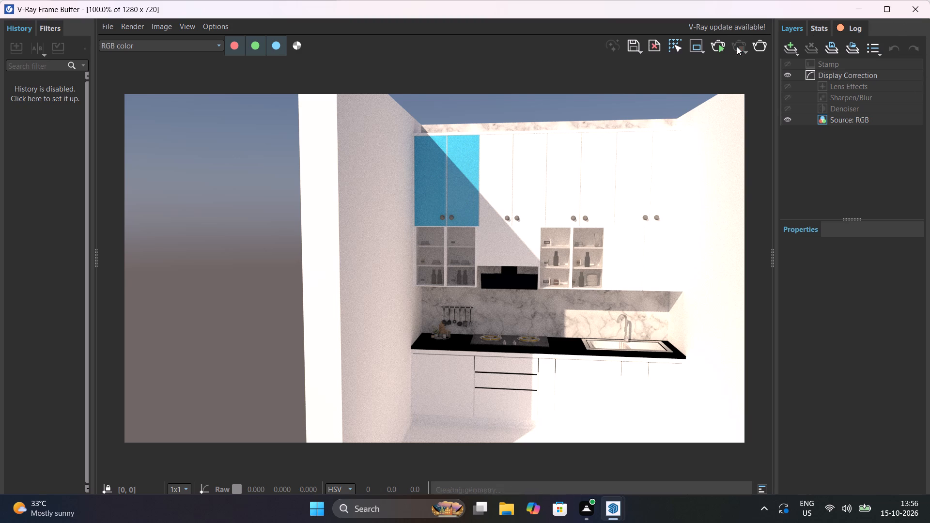
click(910, 10)
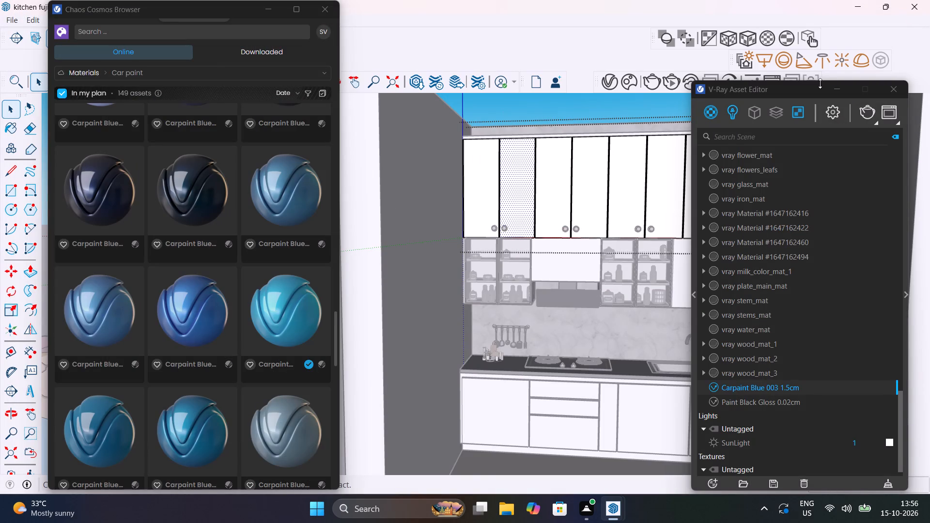
Open the parameters of Carpaint Blue 003 1.5cm and set its clear coat IOR to 1.57.
drag(802, 90, 296, 84)
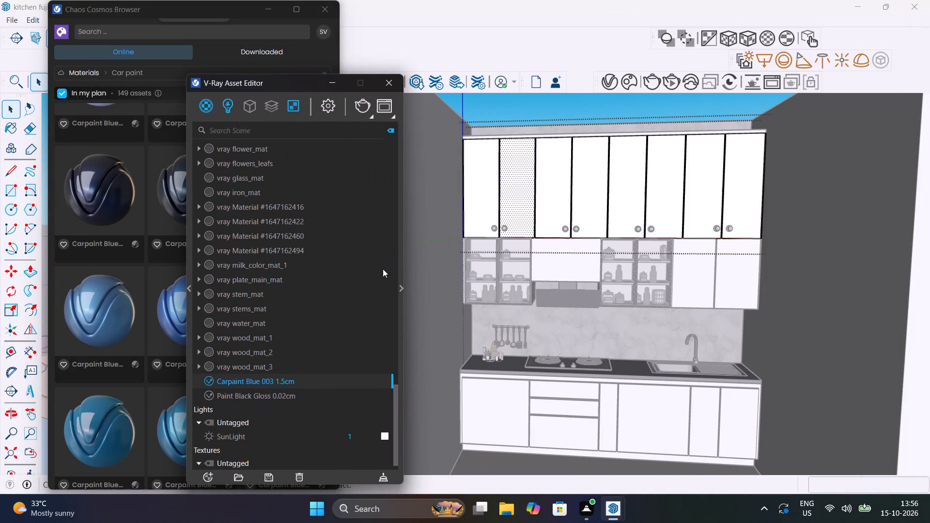
click(401, 285)
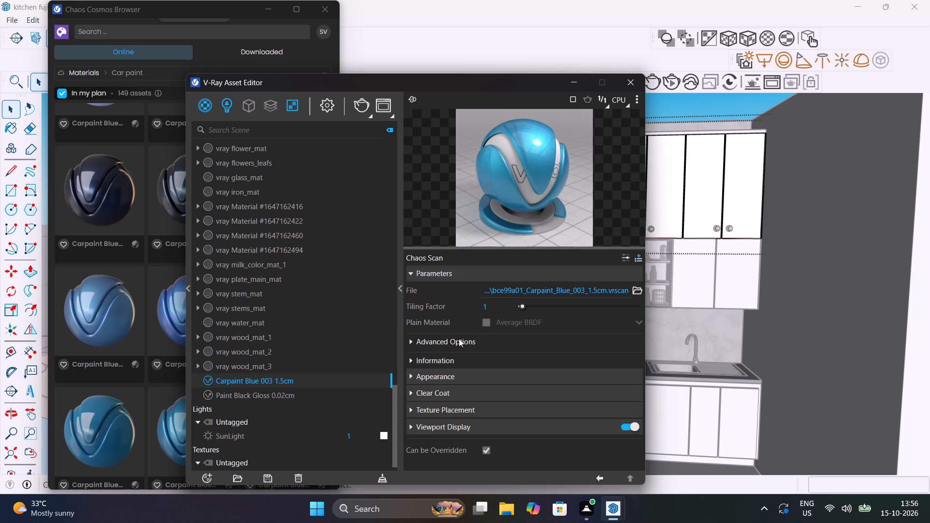
click(478, 375)
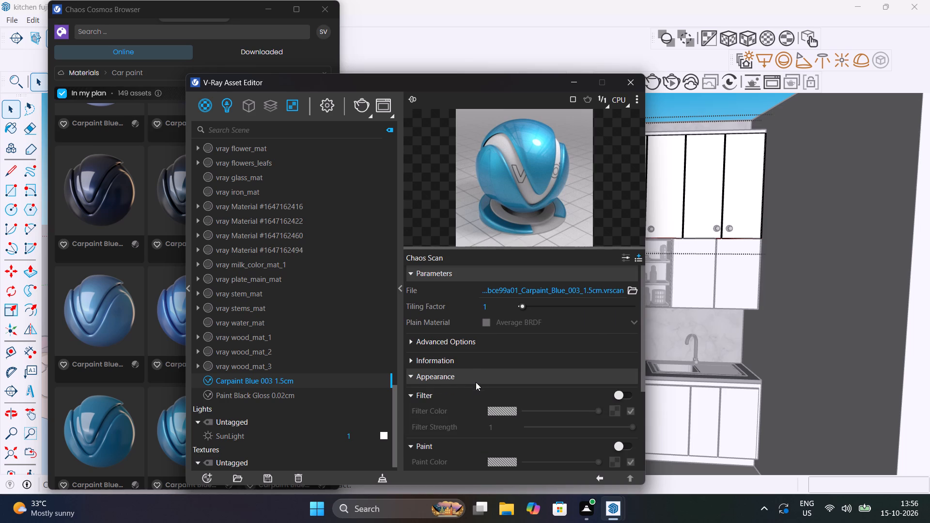
scroll(477, 378, down, 2)
scroll(477, 373, up, 2)
click(467, 377)
click(470, 394)
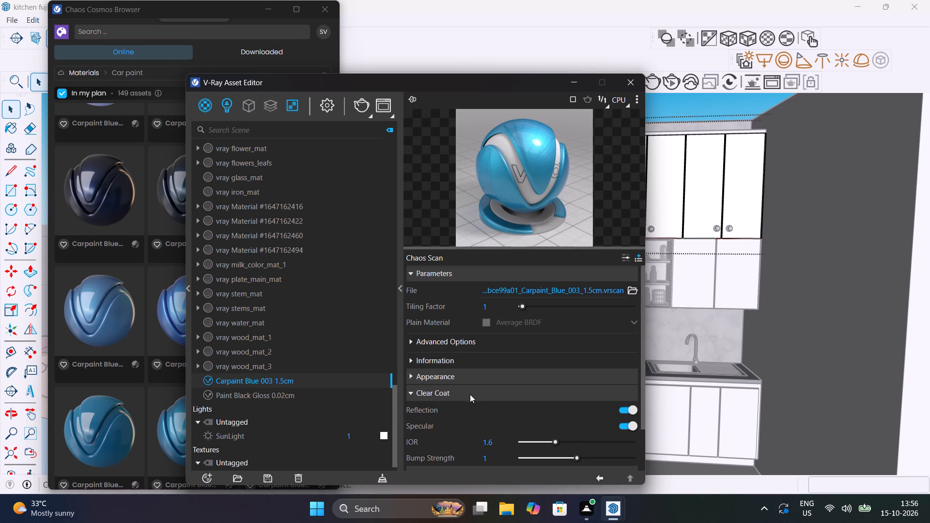
scroll(470, 394, down, 1)
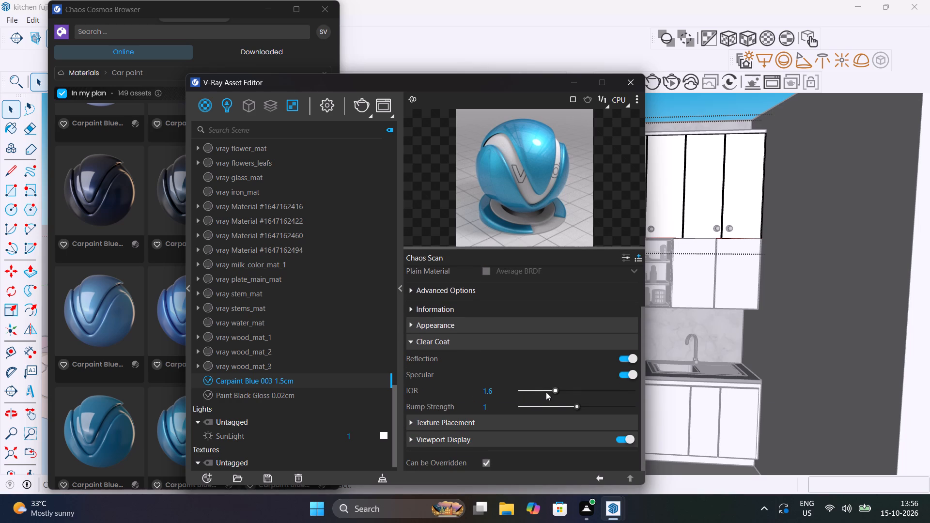
click(546, 392)
click(538, 392)
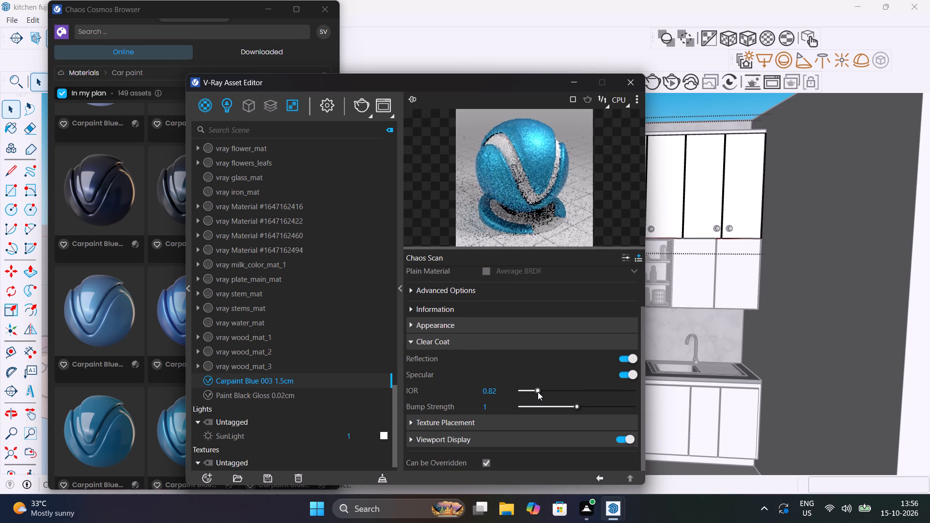
click(555, 392)
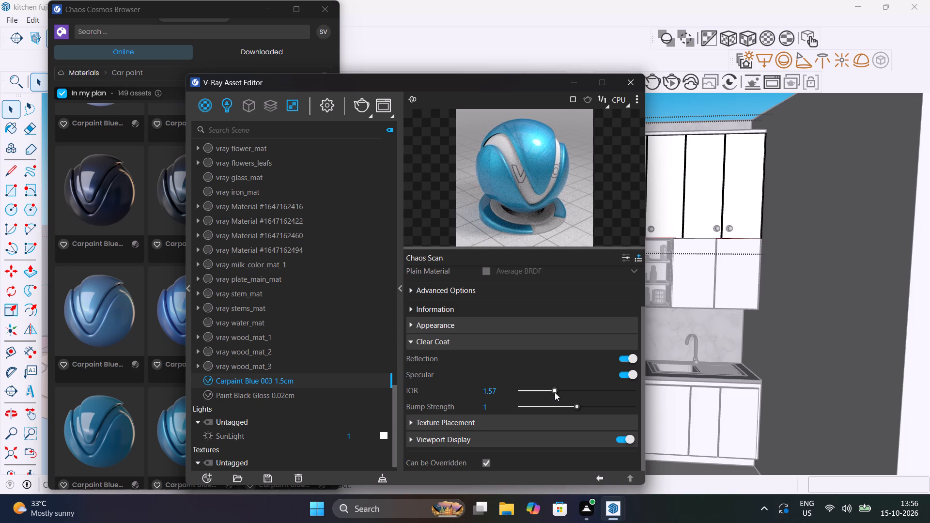
Examine the Advanced Options and Information settings of Carpaint Blue 003 1.5cm.
scroll(510, 369, up, 4)
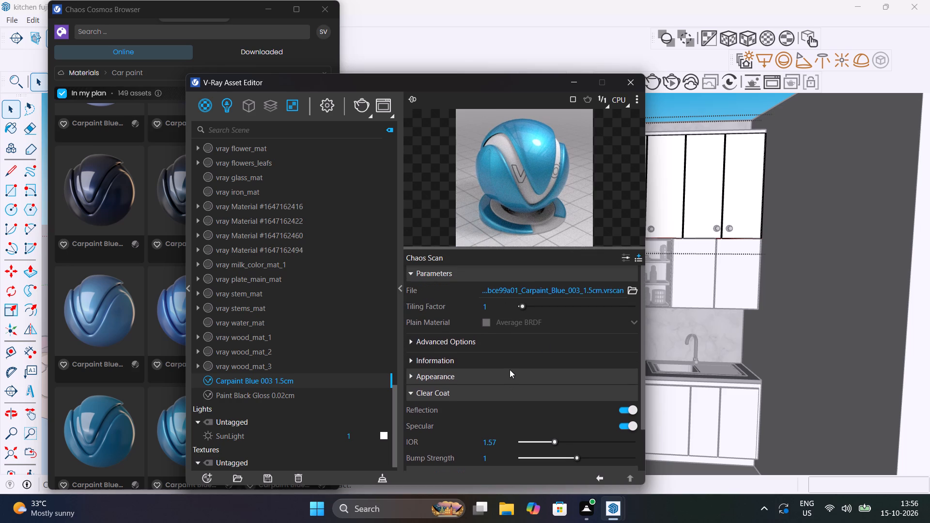
click(511, 343)
scroll(511, 344, down, 4)
click(512, 342)
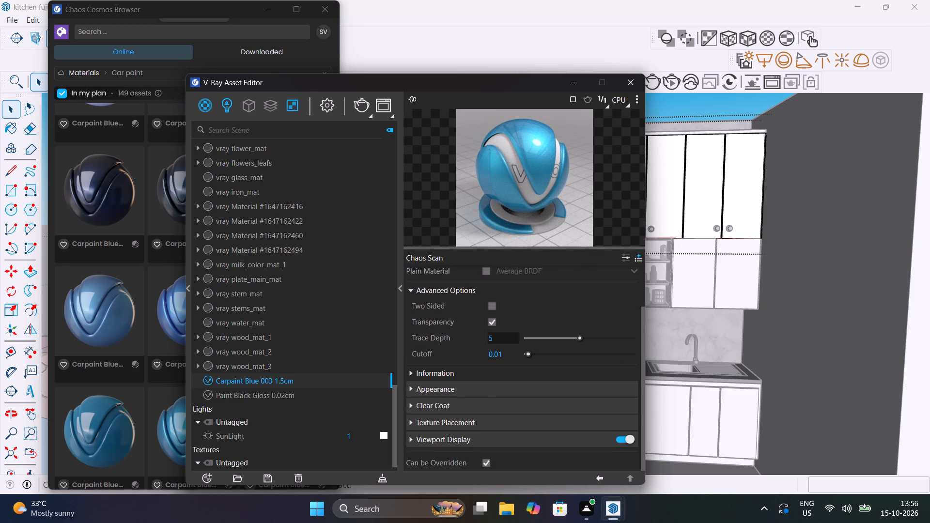
click(482, 375)
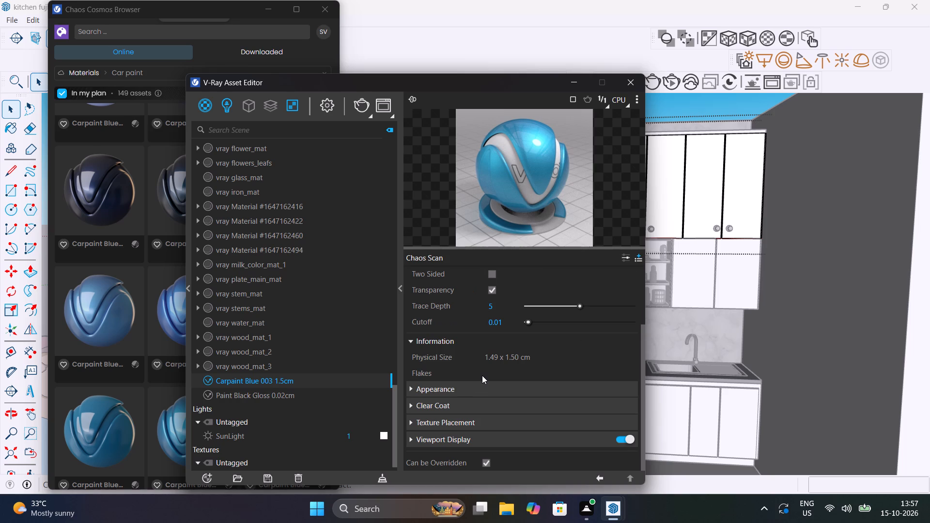
scroll(482, 375, up, 2)
click(481, 347)
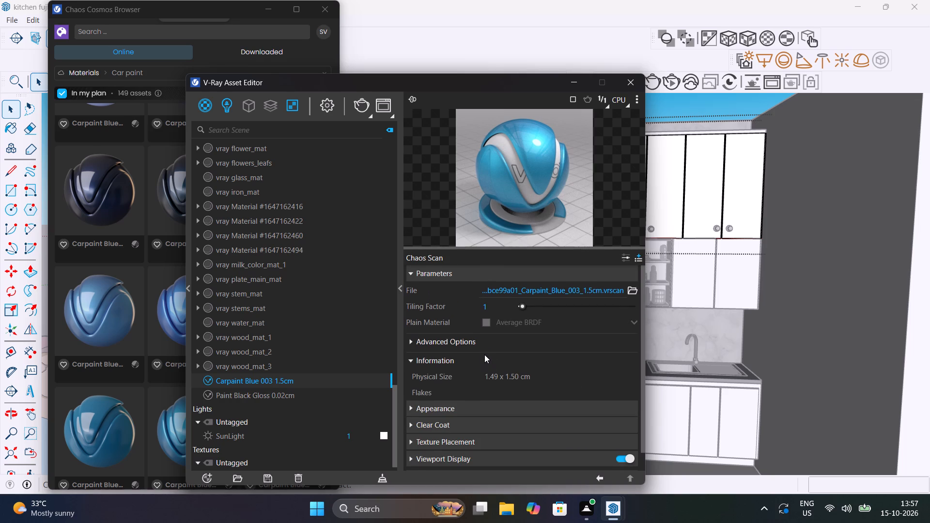
scroll(485, 356, down, 1)
click(488, 303)
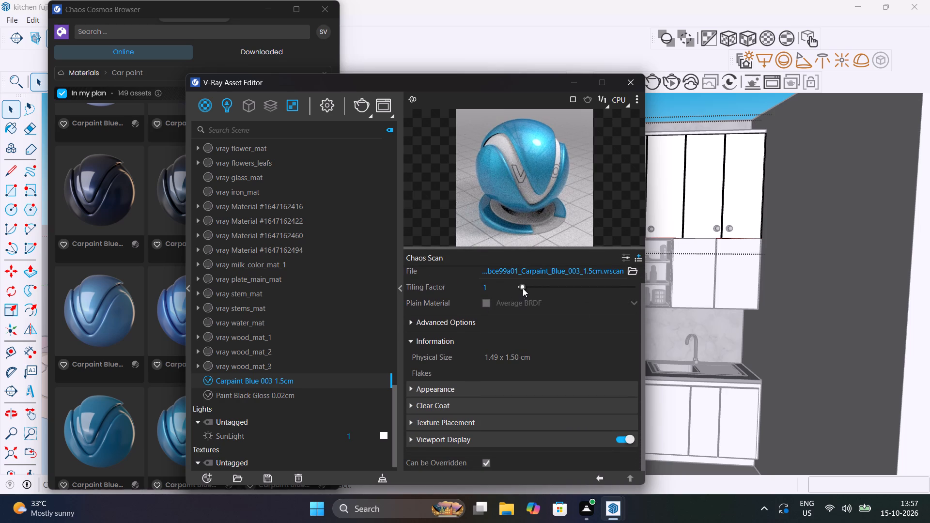
Set the tiling factor of Carpaint Blue 003 1.5cm to 20 and close the Asset Editor.
drag(524, 287, 567, 287)
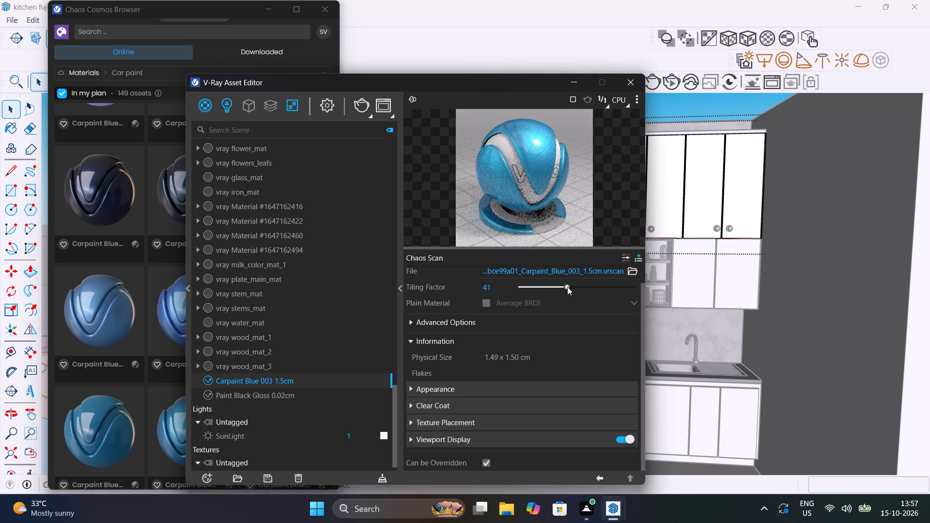
drag(567, 287, 631, 289)
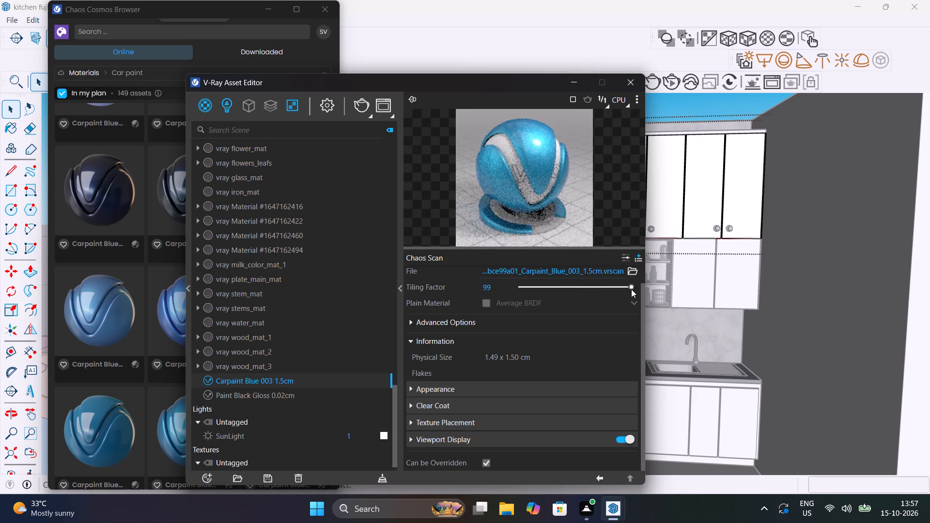
drag(631, 289, 544, 289)
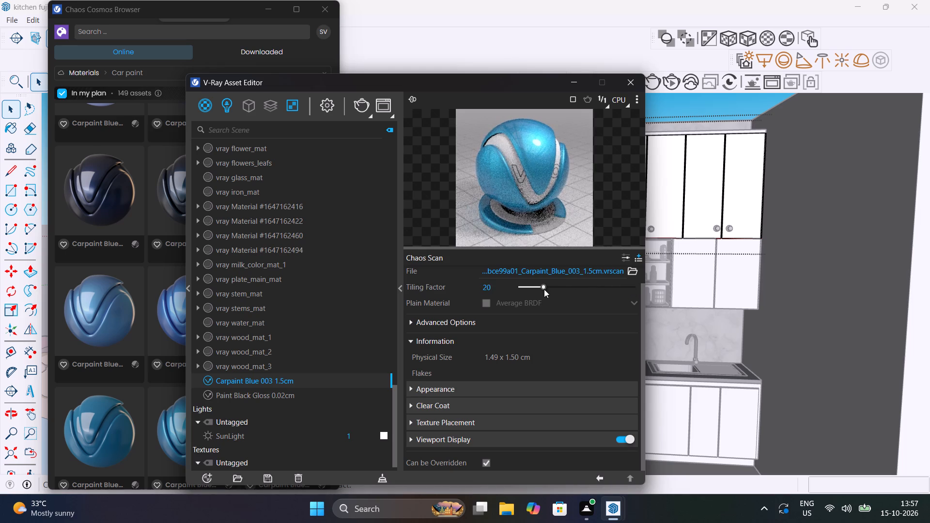
click(628, 83)
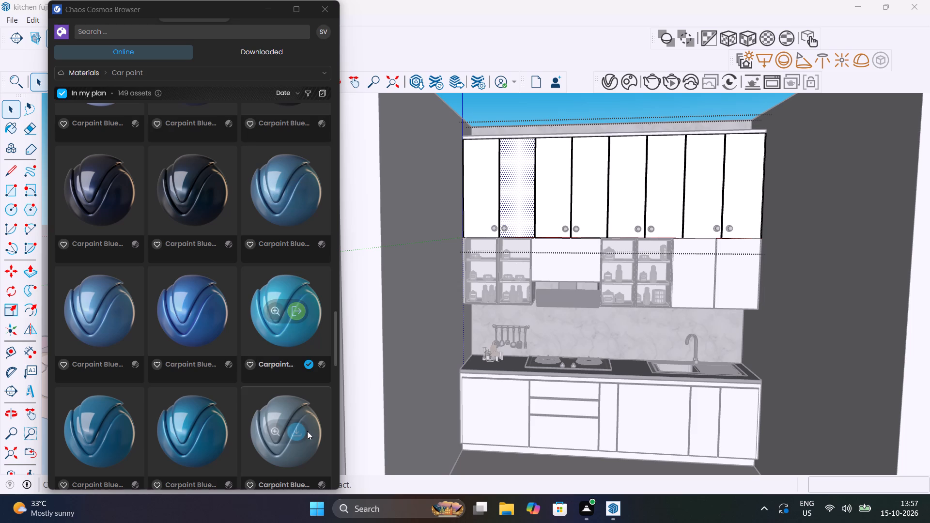
Download the grey-blue Carpaint Blue 001 1.5cm and import it twice into the scene's materials, with the V-Ray Asset Editor open beside the model.
scroll(306, 428, down, 1)
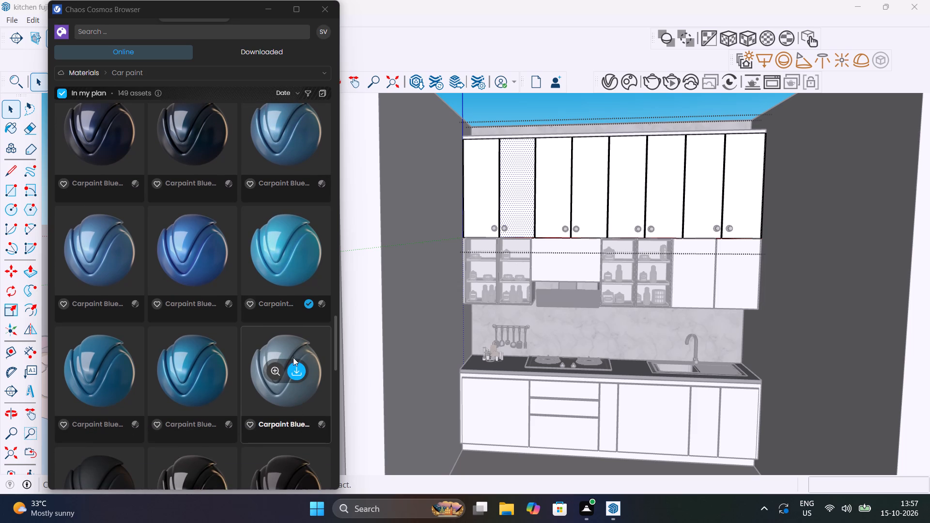
click(297, 369)
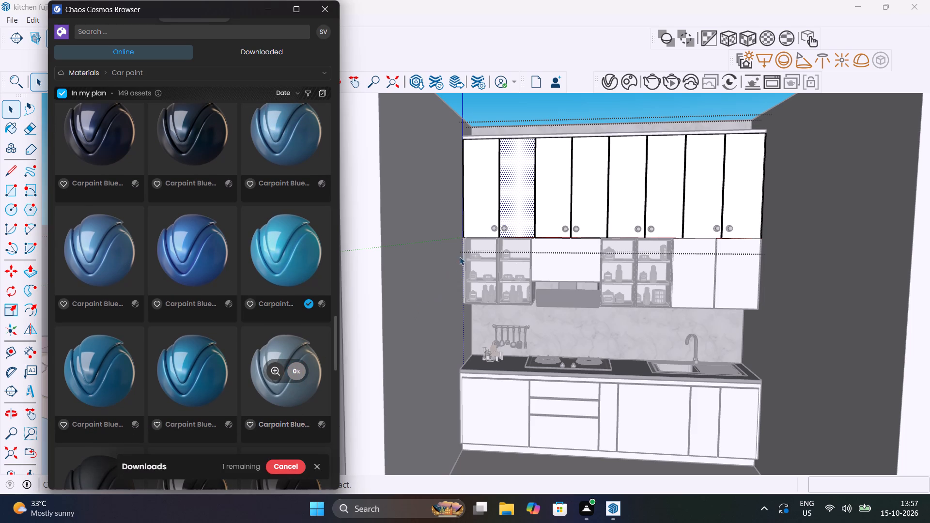
click(608, 84)
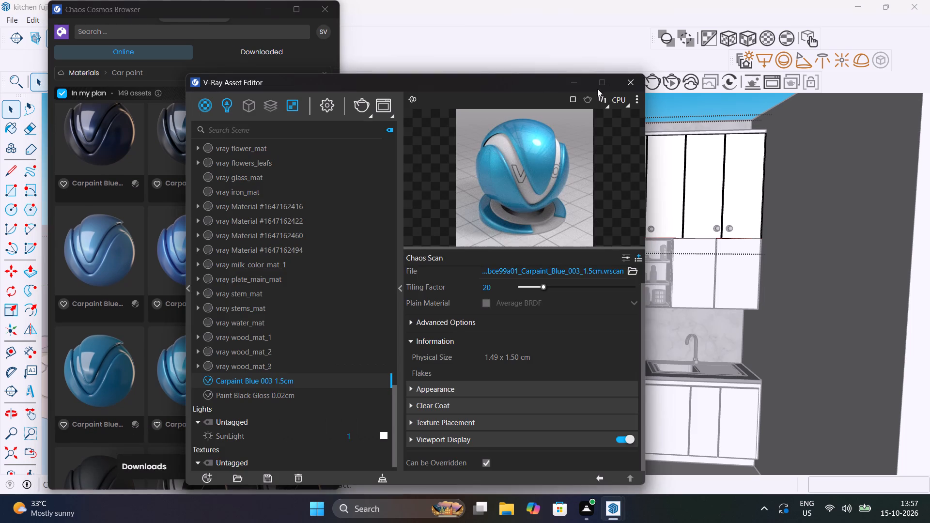
click(401, 289)
drag(300, 85, 698, 99)
click(299, 371)
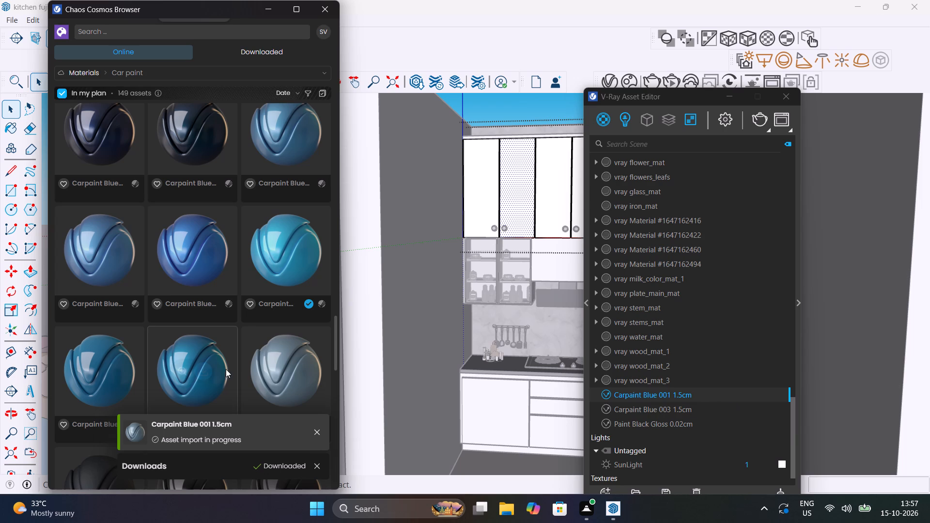
click(294, 373)
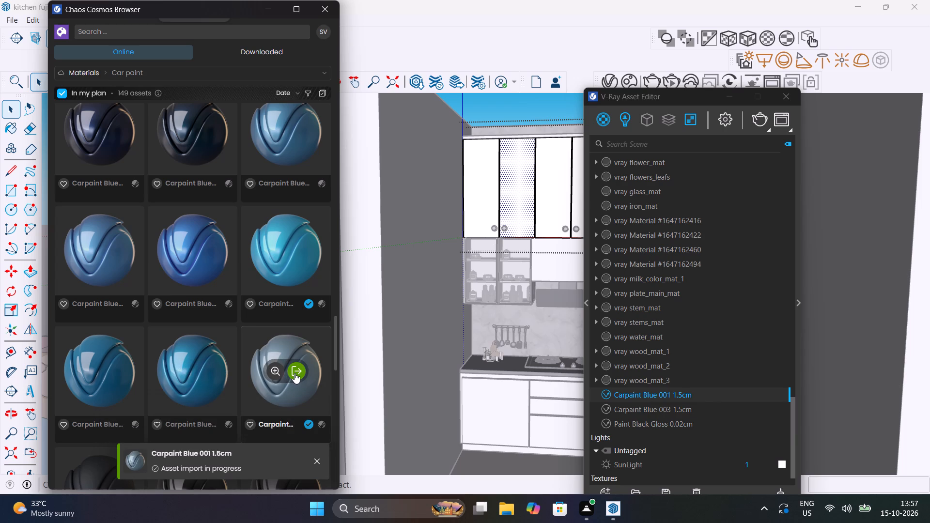
Apply Carpaint Blue 001 1.5cm#1 to the second door from the left of the upper cabinets.
click(631, 407)
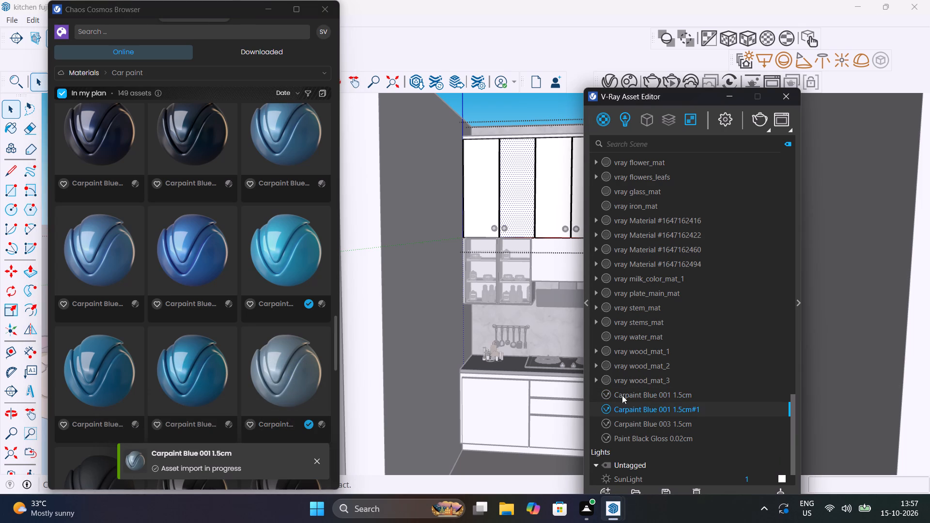
click(512, 215)
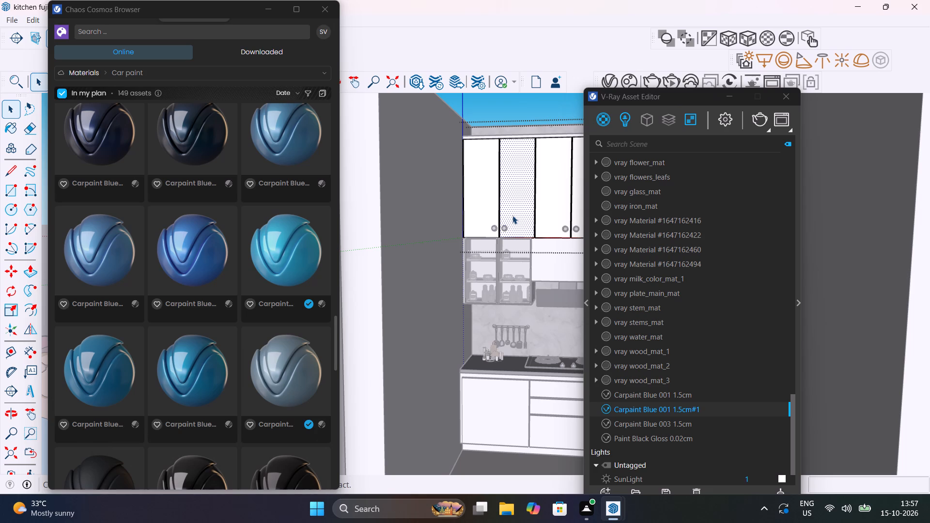
right_click(662, 410)
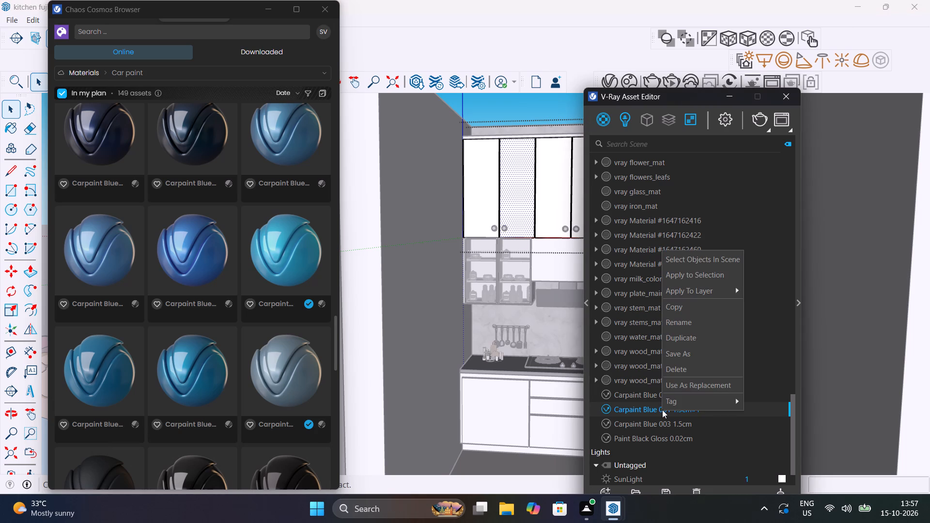
click(689, 277)
Render the kitchen in V-Ray to compare the two blue doors close up, start another render and close the frame buffer.
click(761, 122)
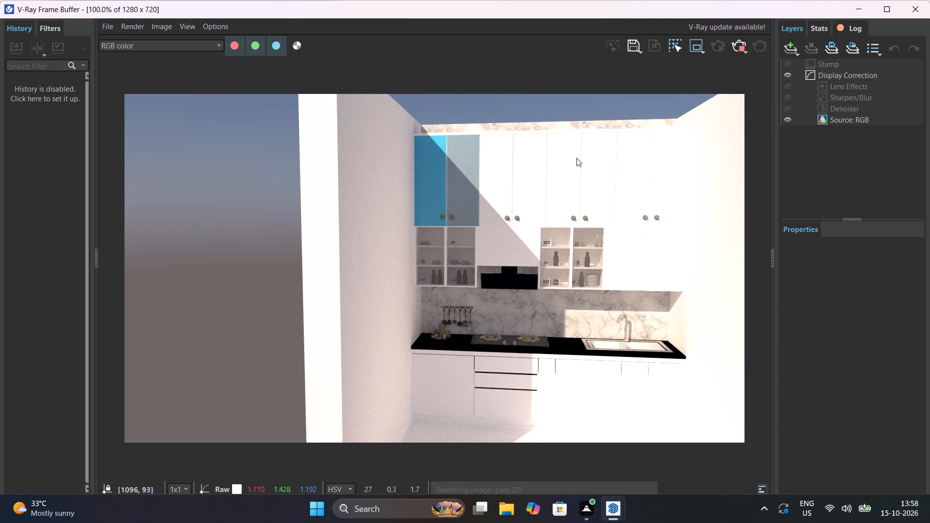
scroll(461, 220, up, 4)
scroll(461, 220, down, 3)
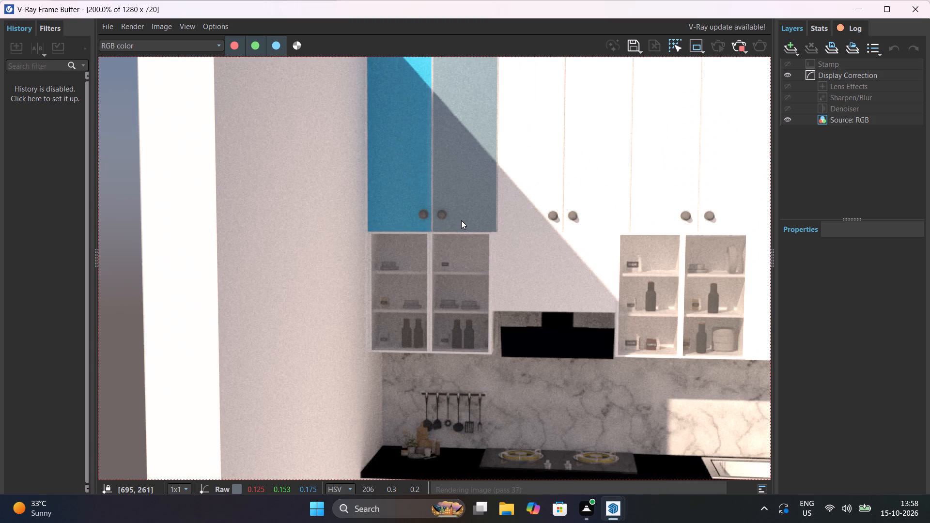
click(886, 10)
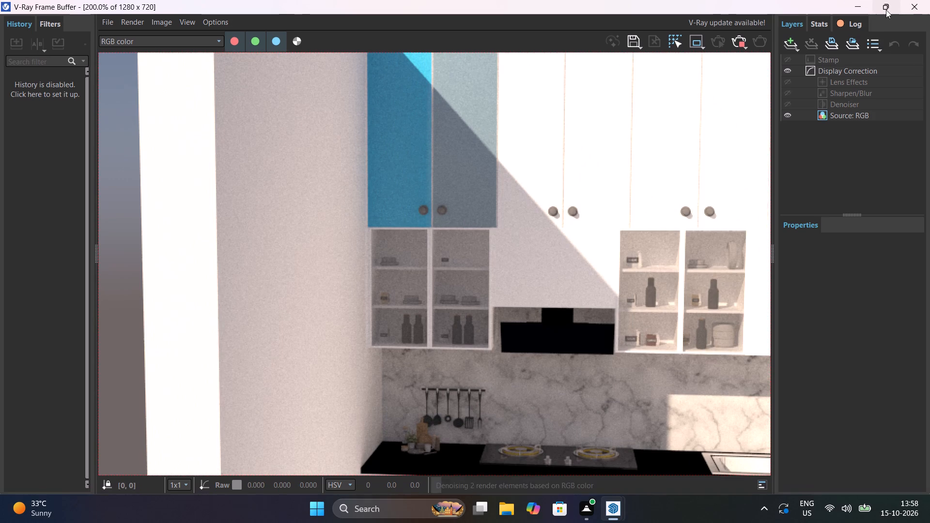
click(886, 10)
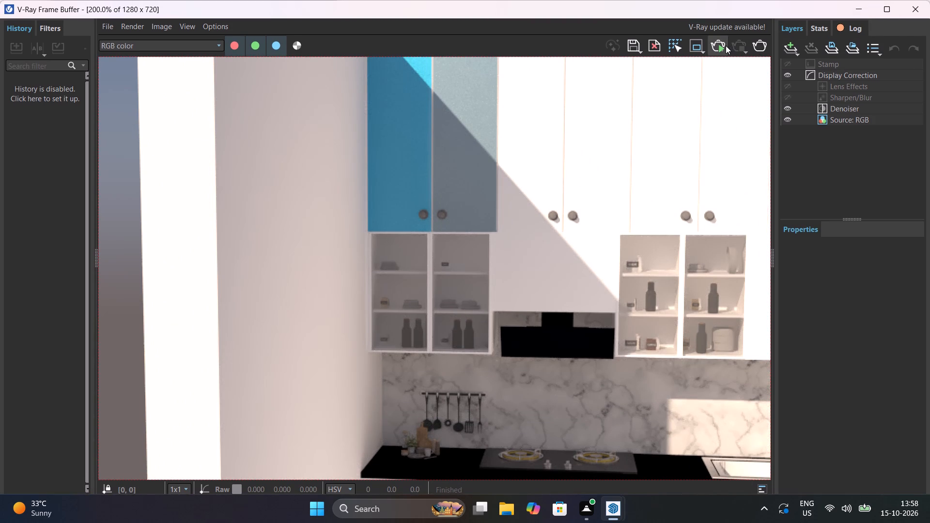
click(724, 46)
click(916, 9)
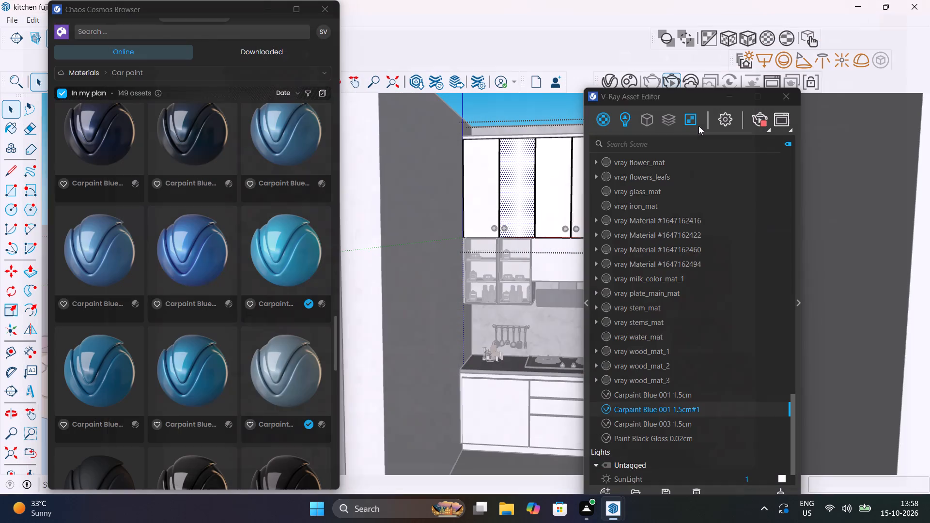
Apply Carpaint Blue 001 1.5cm#1 to the first and third doors from the left of the upper cabinets.
click(483, 198)
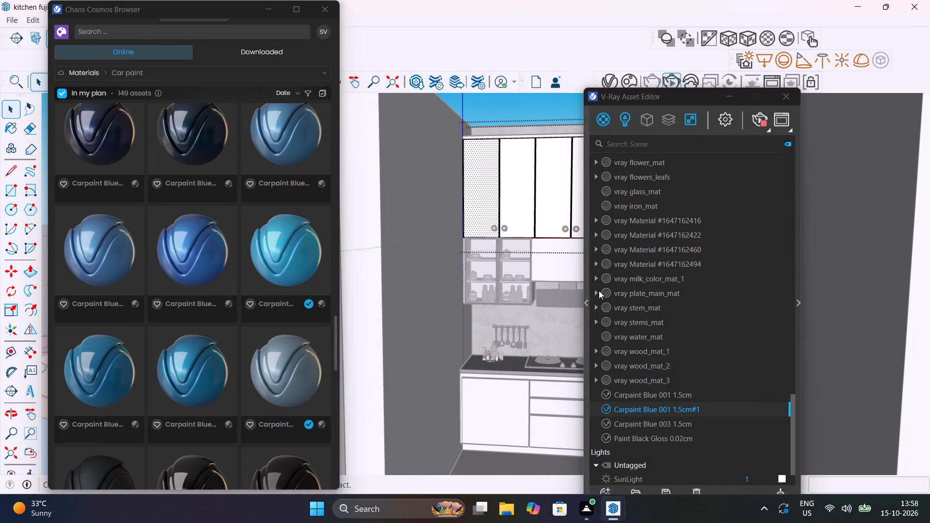
right_click(674, 412)
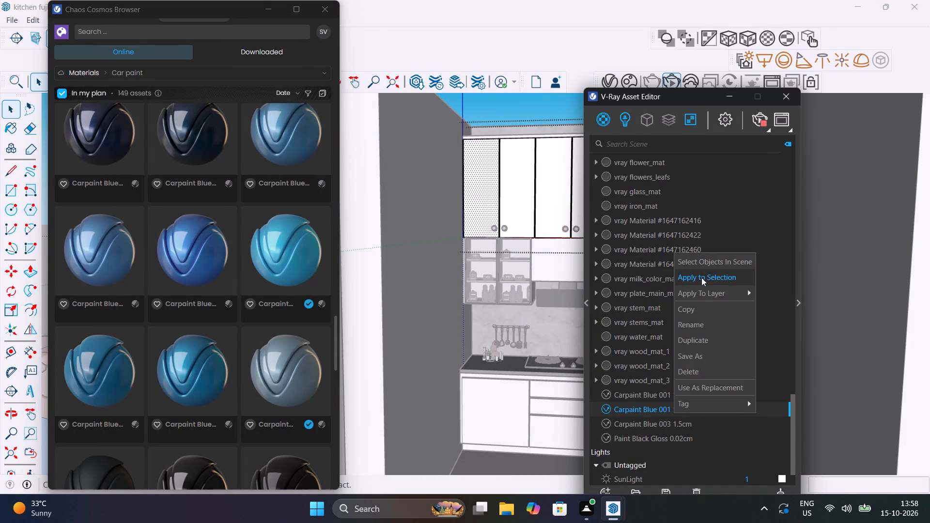
click(701, 277)
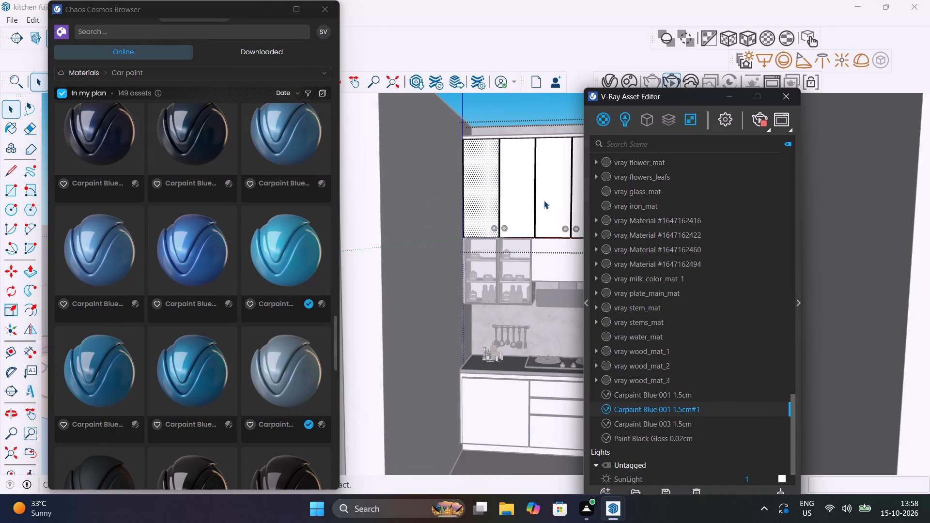
click(545, 199)
right_click(691, 406)
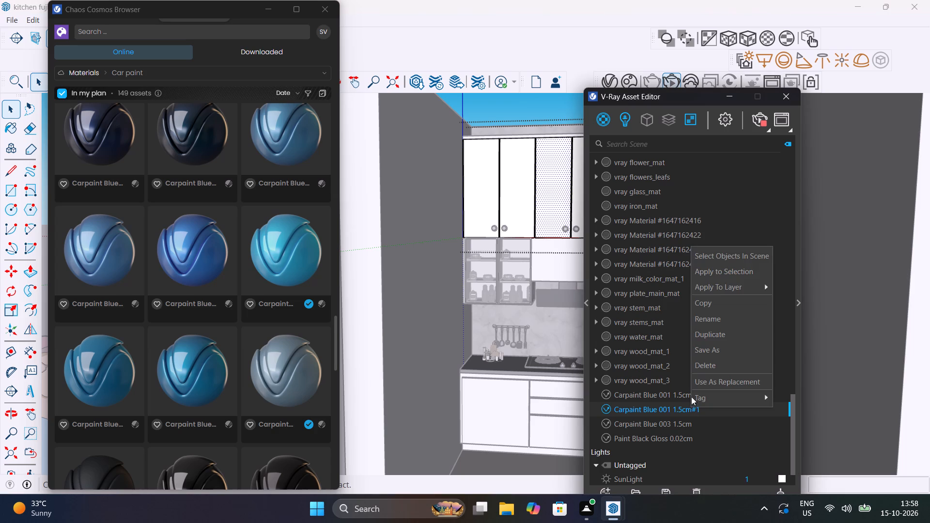
click(727, 266)
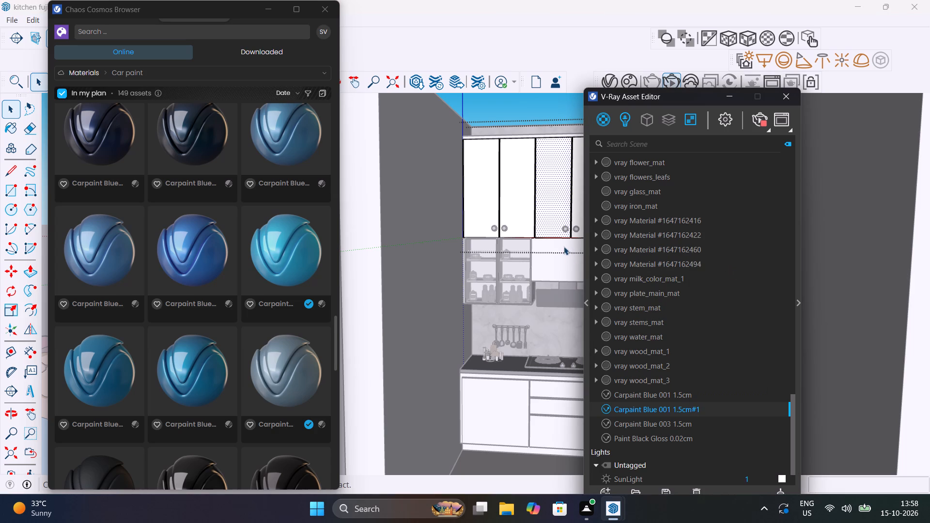
Apply Carpaint Blue 001 1.5cm#1 to the whole connected row of tall upper cabinet doors.
shift+middle_drag(465, 261, 386, 279)
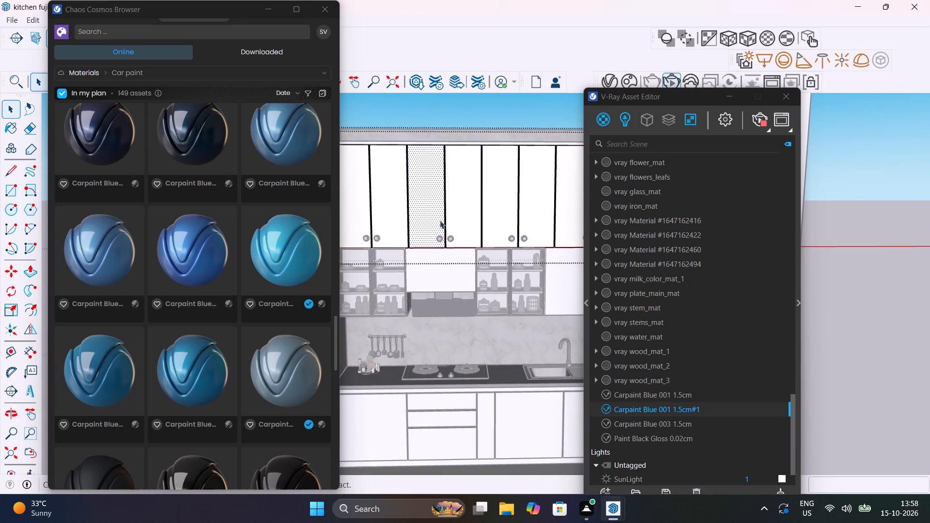
click(472, 184)
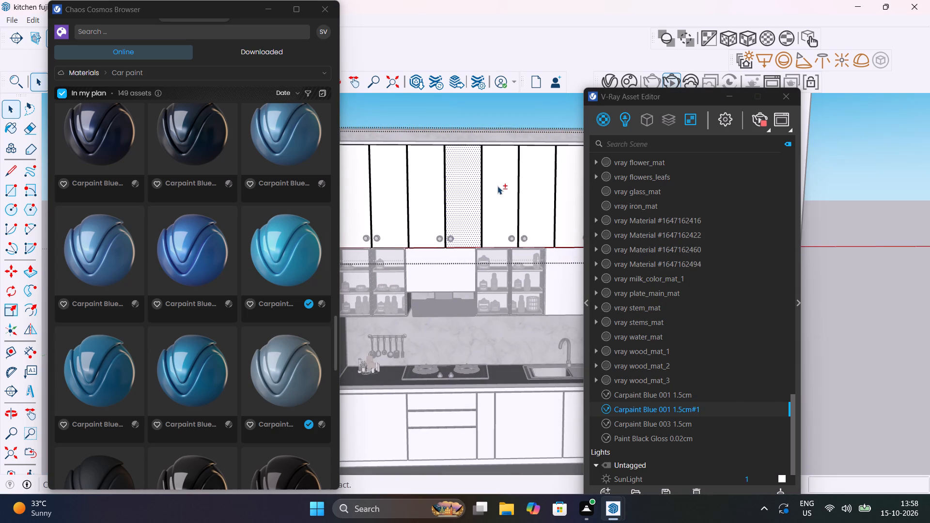
shift+click(498, 186)
shift+click(535, 191)
shift+click(567, 204)
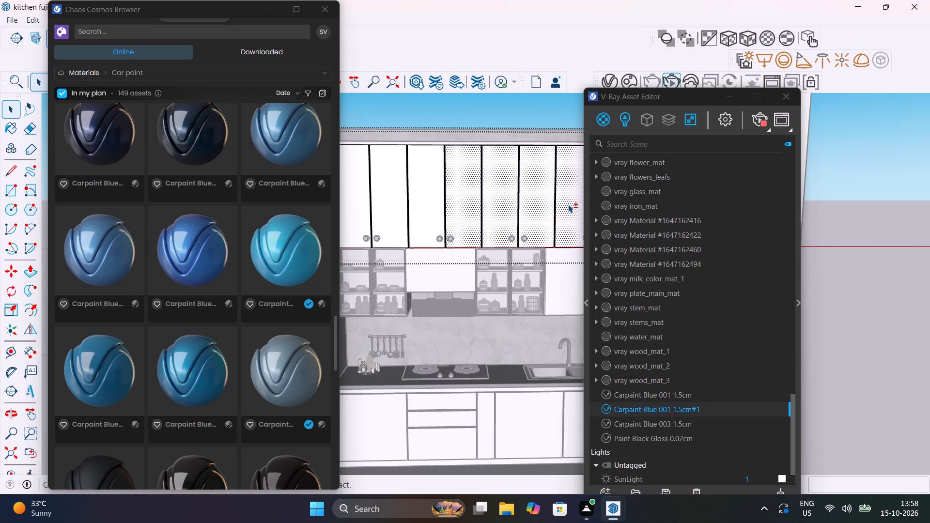
shift+middle_drag(566, 205, 490, 252)
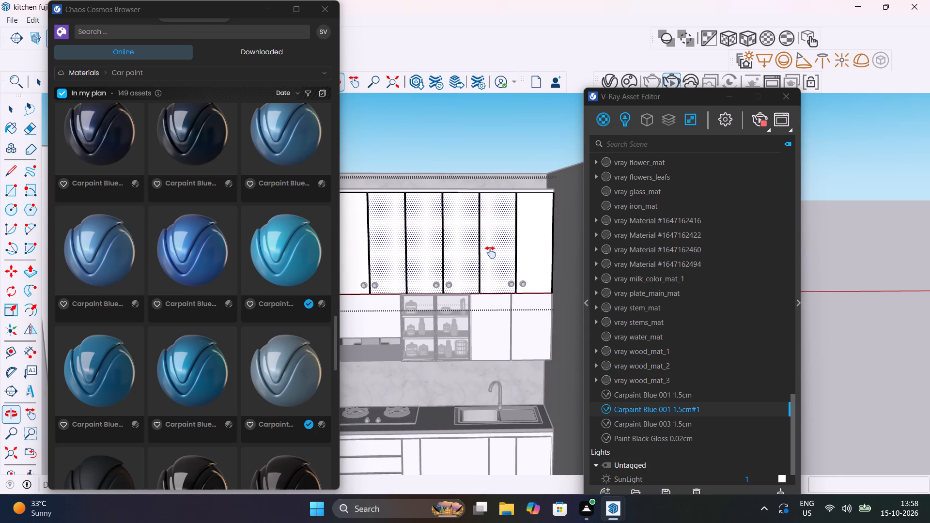
shift+middle_drag(490, 252, 491, 261)
shift+click(542, 236)
shift+scroll(542, 236, down, 6)
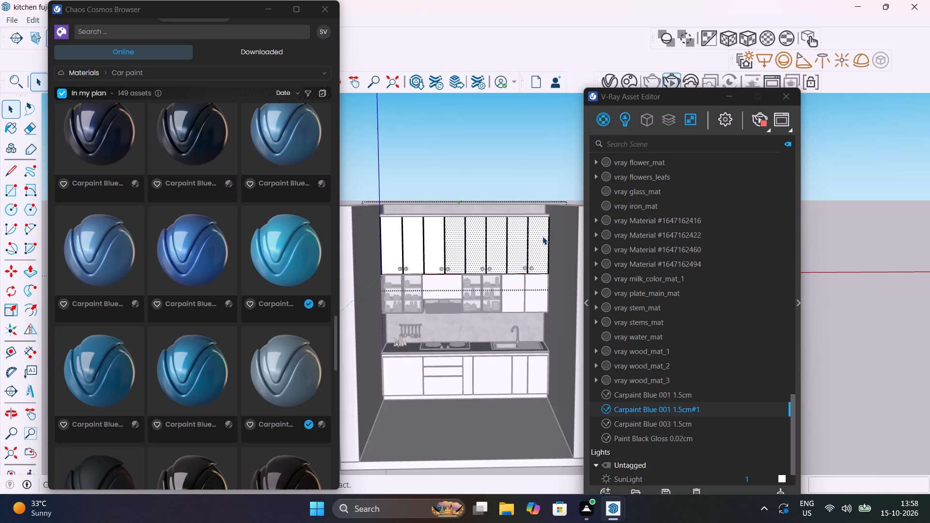
triple_click(542, 236)
click(542, 236)
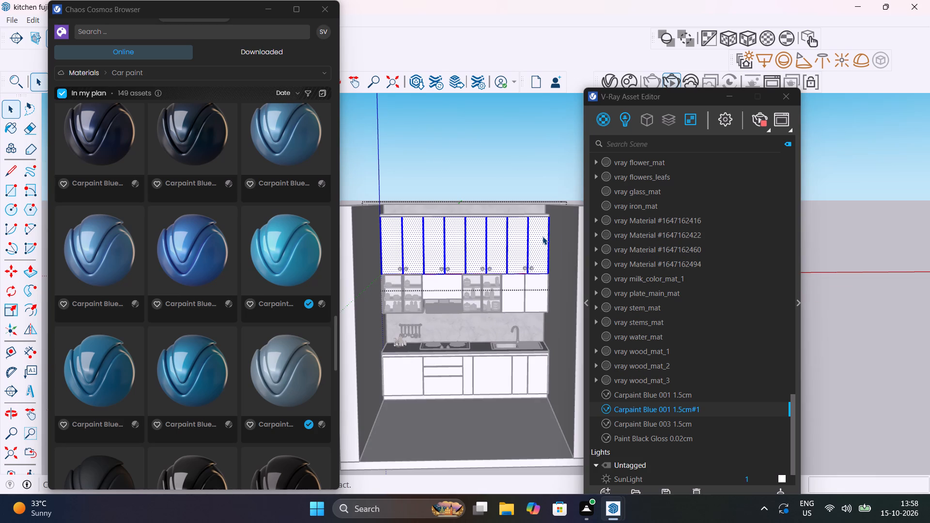
right_click(666, 411)
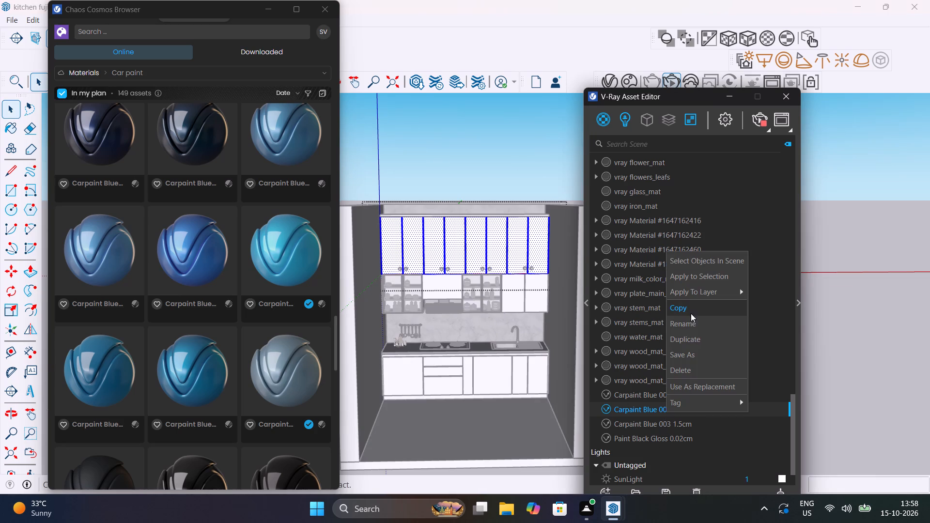
click(705, 277)
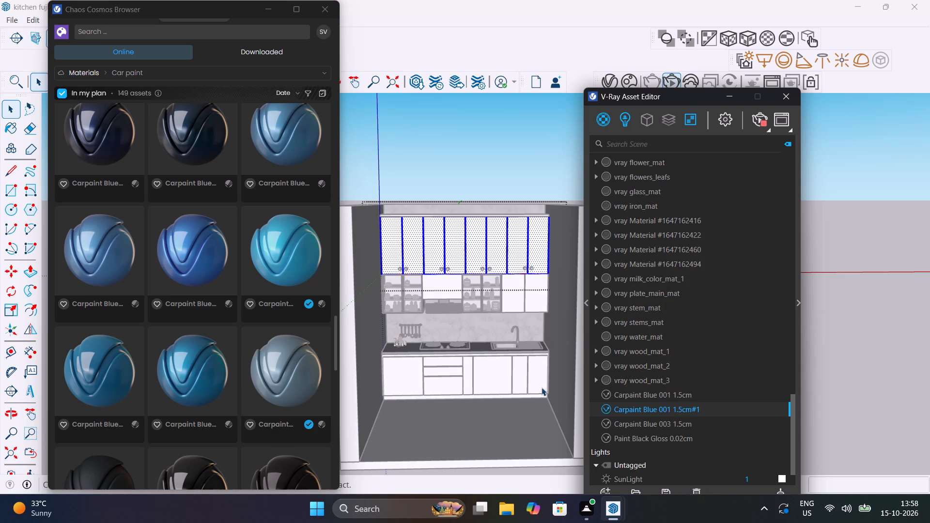
Apply Carpaint Blue 001 1.5cm#1 to the two solid doors beside the open shelves in the middle cabinet row.
click(515, 289)
triple_click(515, 292)
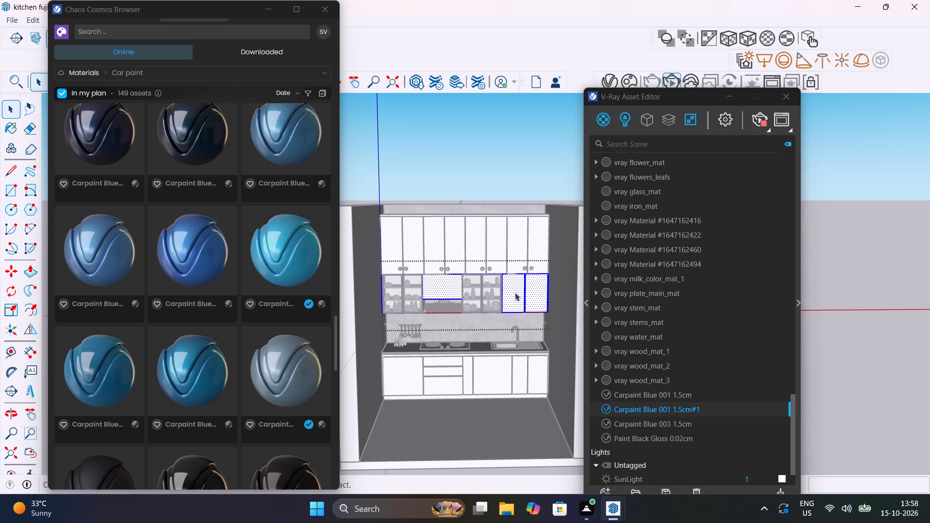
click(515, 292)
double_click(515, 292)
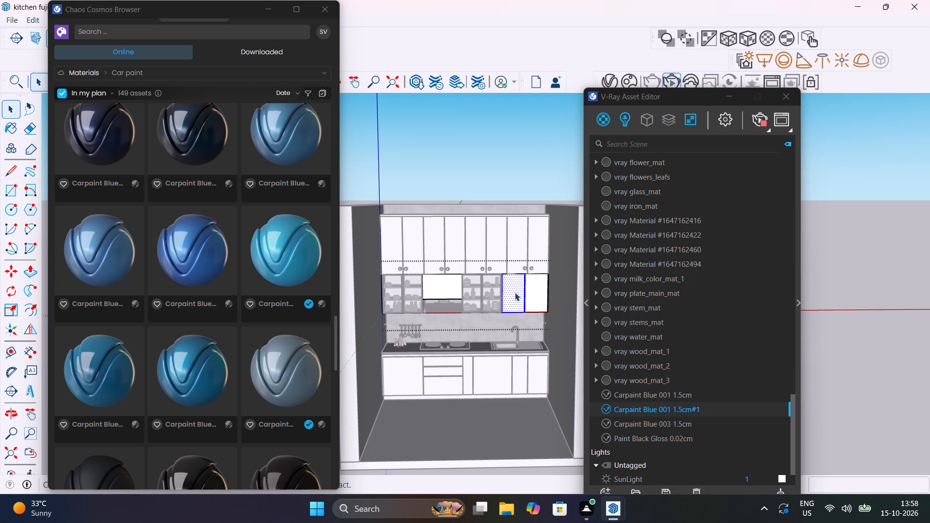
right_click(620, 411)
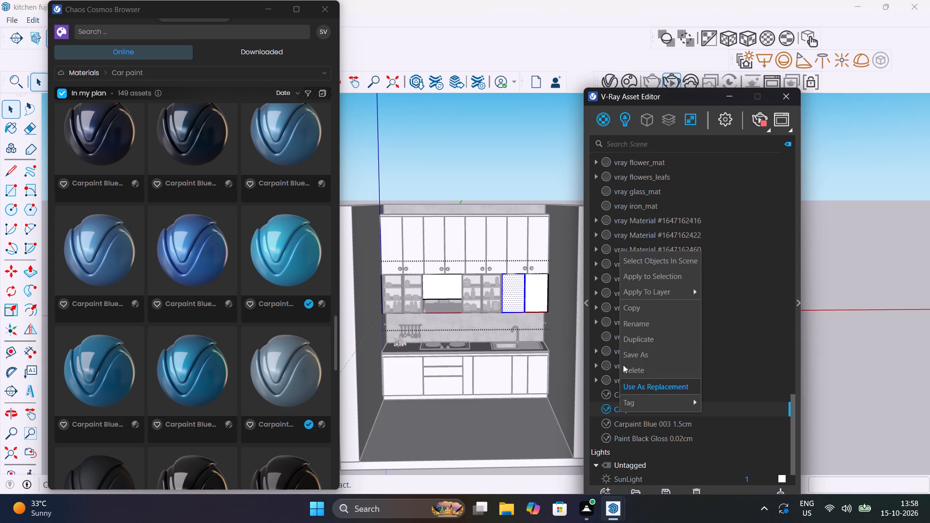
click(642, 278)
click(538, 303)
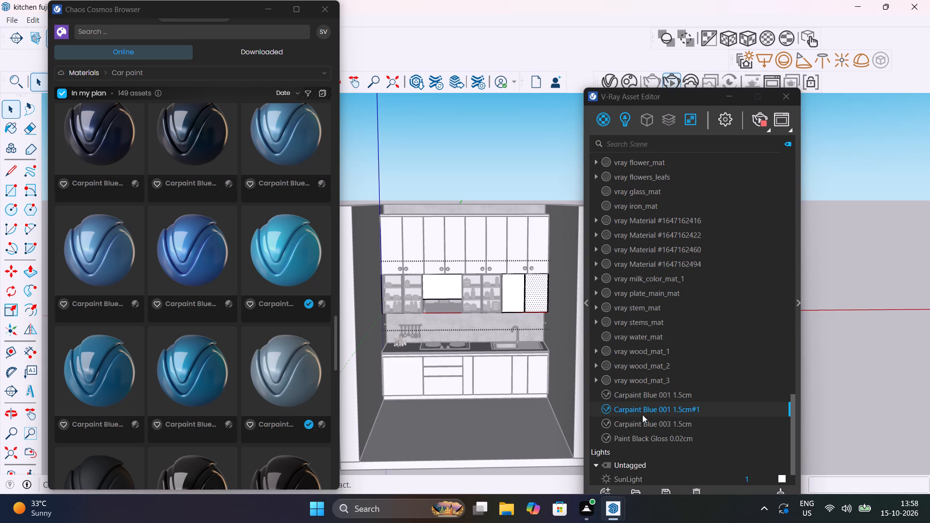
right_click(642, 413)
click(667, 274)
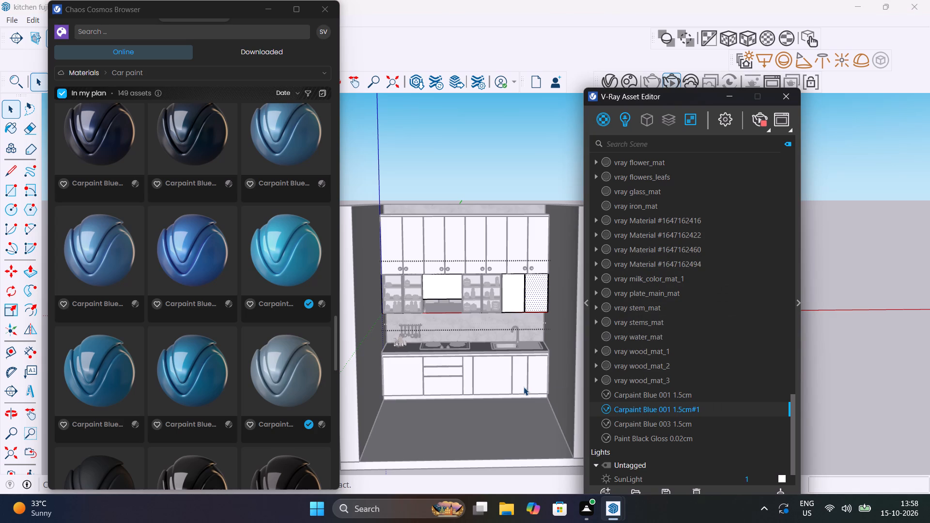
Apply Carpaint Blue 001 1.5cm#1 to the thin top strip running above the upper cabinet doors.
click(409, 216)
scroll(409, 215, up, 8)
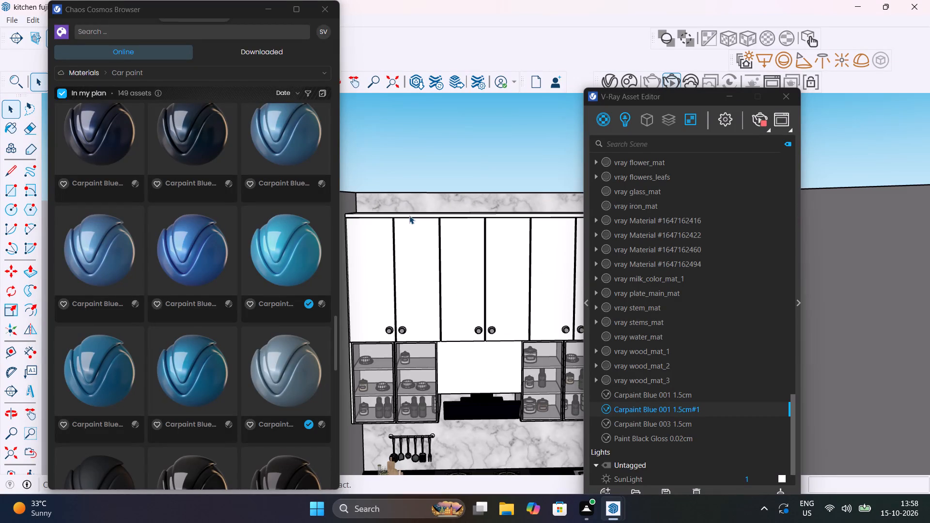
click(409, 215)
double_click(409, 215)
click(409, 215)
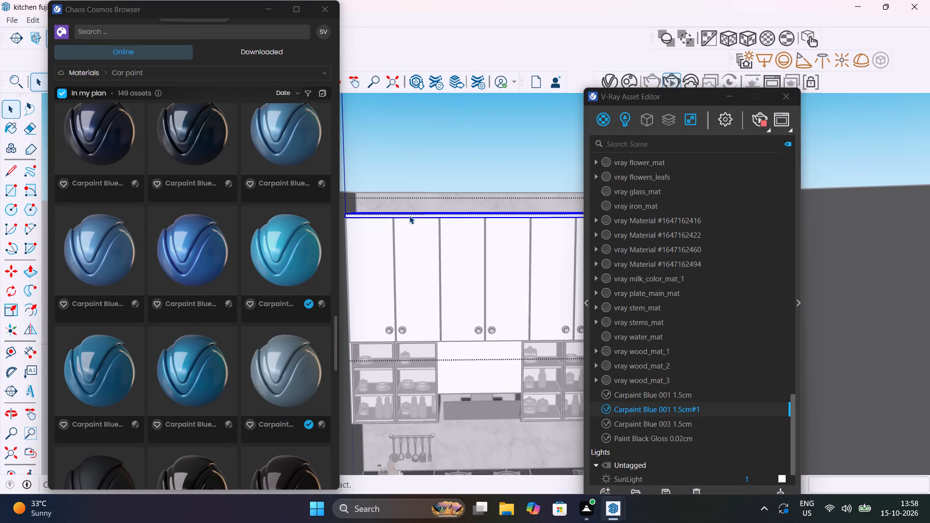
right_click(667, 405)
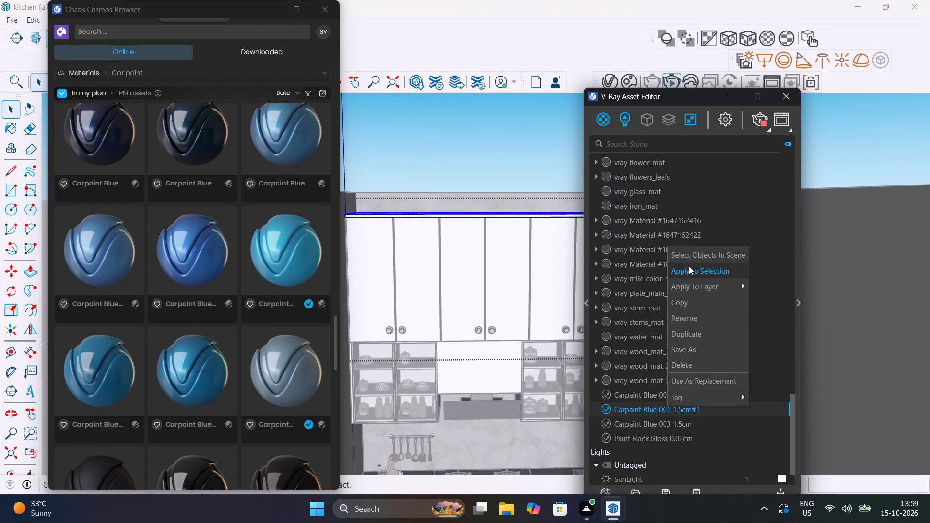
click(689, 266)
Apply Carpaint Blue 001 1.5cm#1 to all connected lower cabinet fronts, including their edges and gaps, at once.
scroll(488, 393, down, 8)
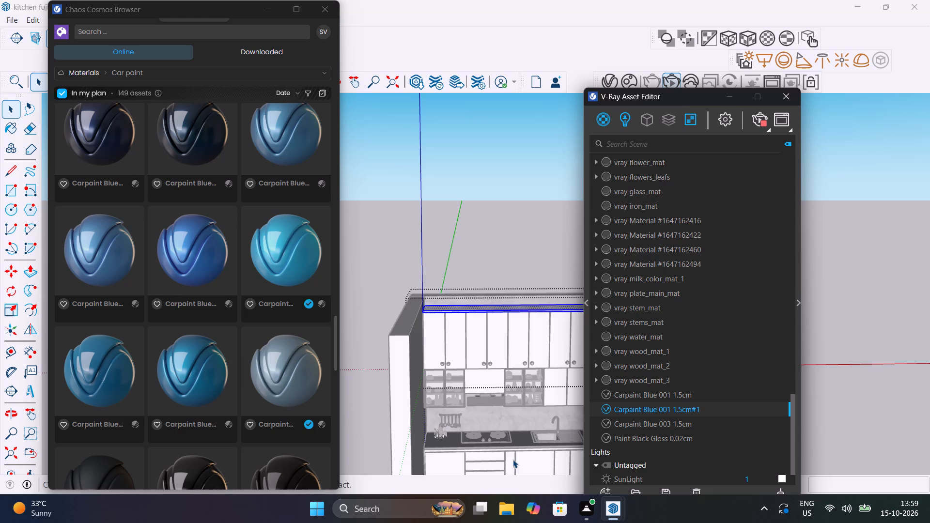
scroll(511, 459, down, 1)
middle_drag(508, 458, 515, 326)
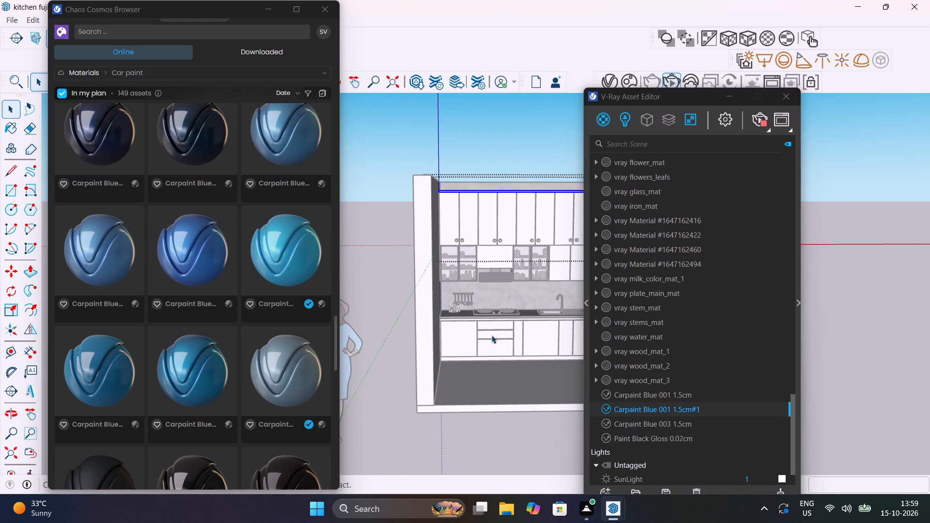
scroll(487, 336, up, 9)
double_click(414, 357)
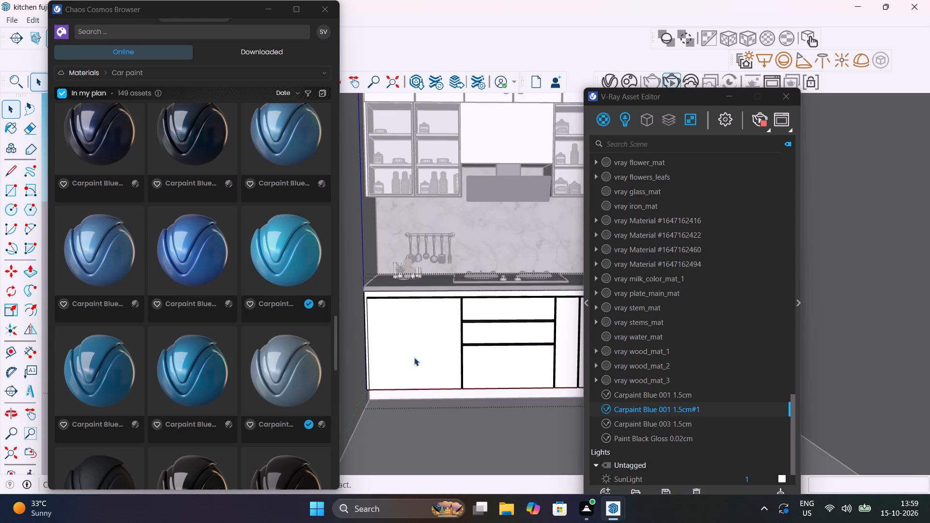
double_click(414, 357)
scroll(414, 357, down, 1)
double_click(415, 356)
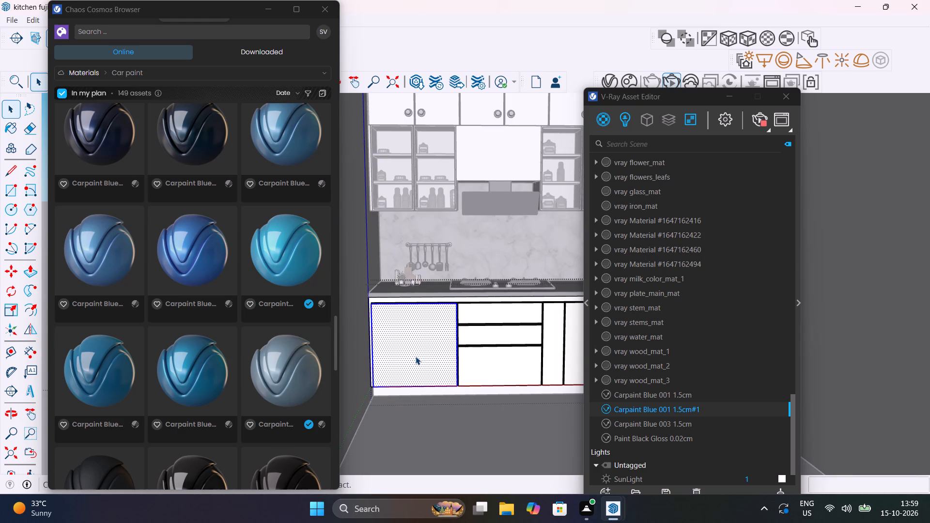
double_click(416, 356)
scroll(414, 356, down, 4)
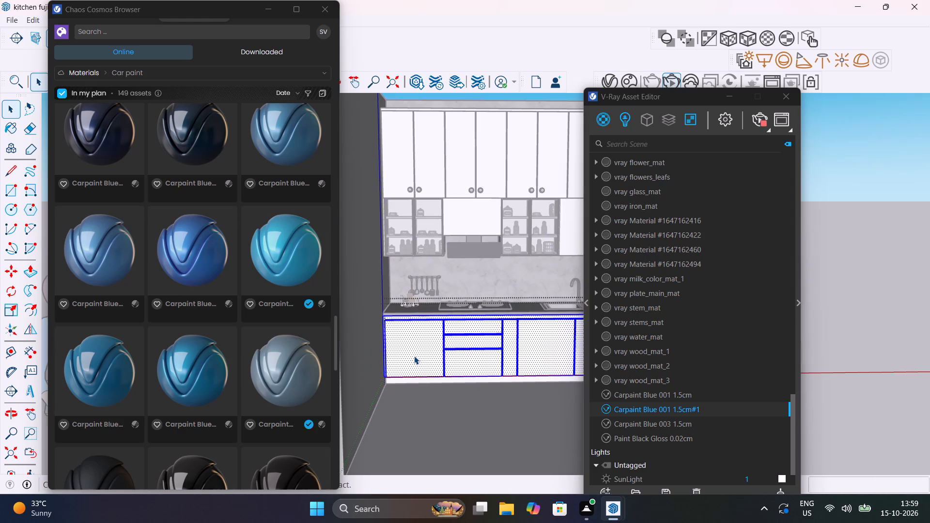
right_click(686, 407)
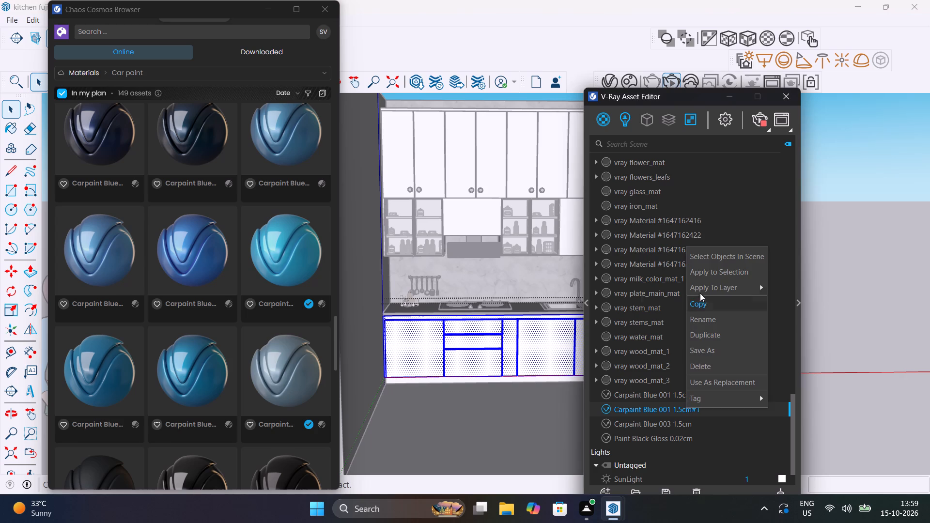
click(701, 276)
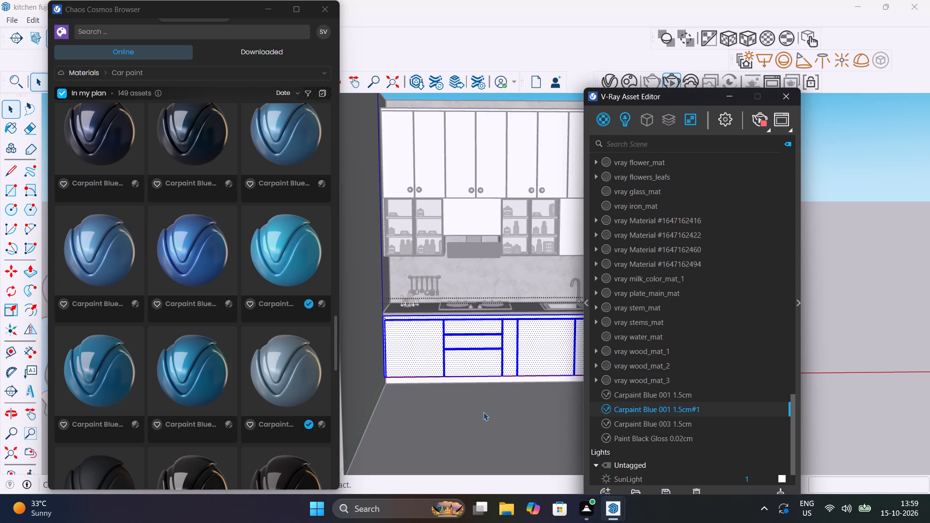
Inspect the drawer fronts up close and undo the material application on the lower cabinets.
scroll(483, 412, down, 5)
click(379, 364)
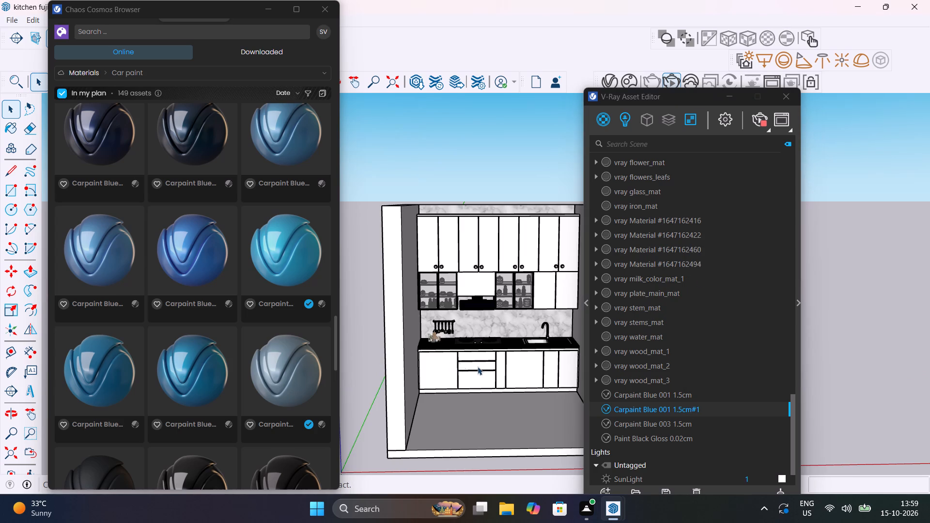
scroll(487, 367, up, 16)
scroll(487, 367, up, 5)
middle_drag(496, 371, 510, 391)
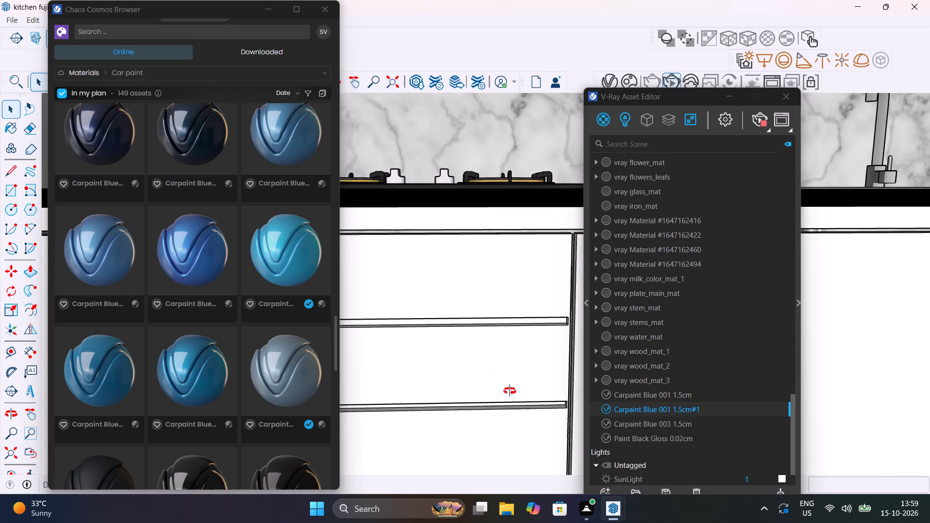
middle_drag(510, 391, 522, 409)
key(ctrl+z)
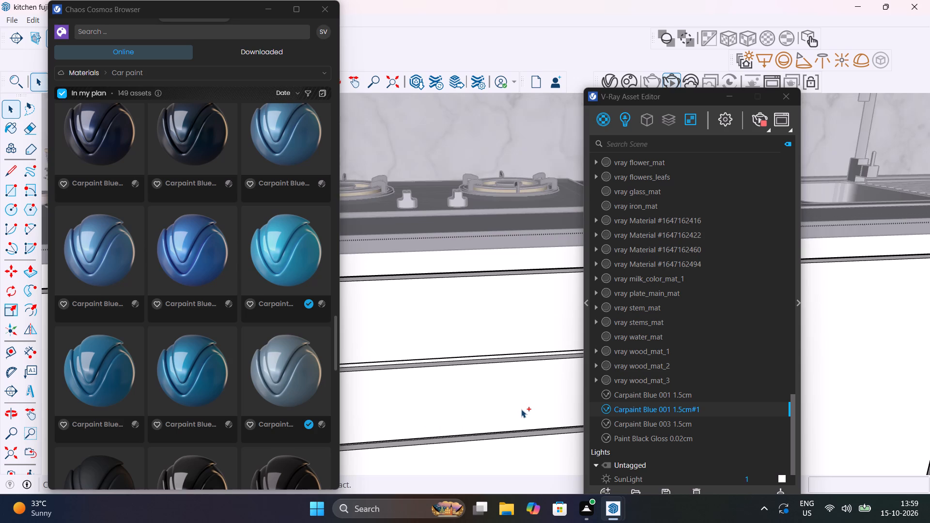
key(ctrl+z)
Apply Carpaint Blue 001 1.5cm#1 to the large lower cabinet door at the end beside the drawers.
scroll(521, 409, down, 13)
shift+middle_drag(519, 409, 523, 372)
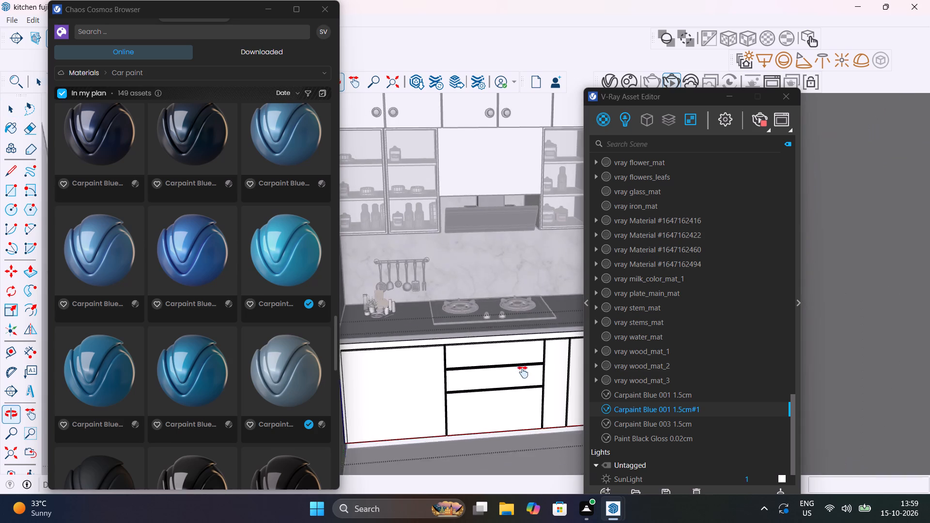
shift+middle_drag(523, 372, 510, 323)
click(443, 378)
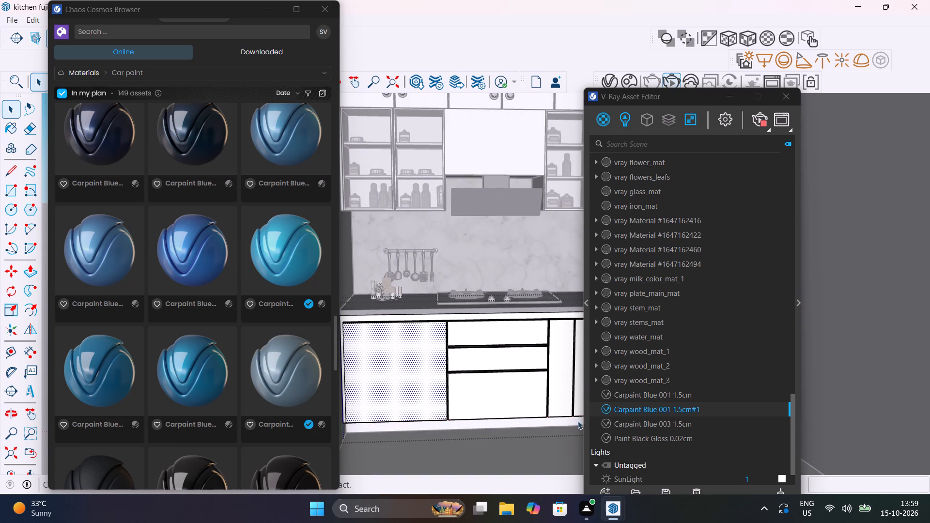
right_click(624, 408)
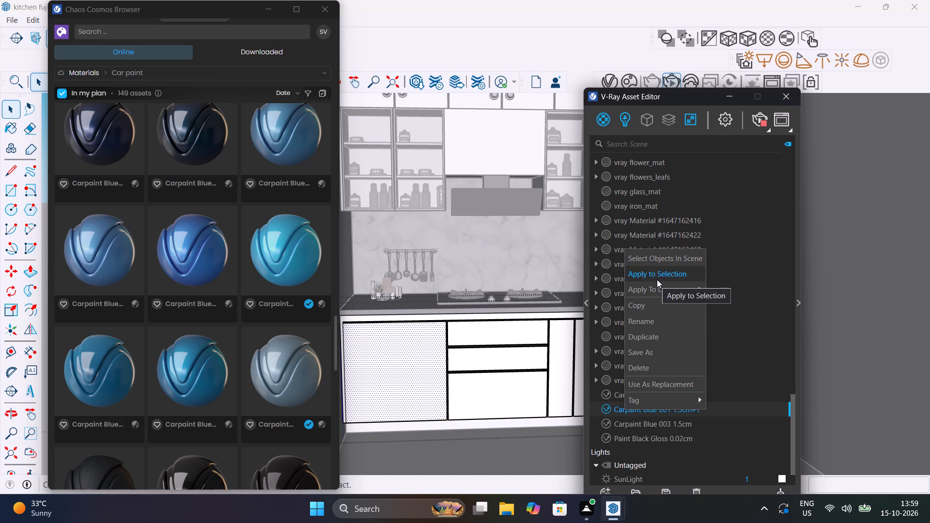
click(657, 279)
Apply Carpaint Blue 001 1.5cm#1 to the three drawer fronts under the cooktop and the narrow front next to them.
click(526, 397)
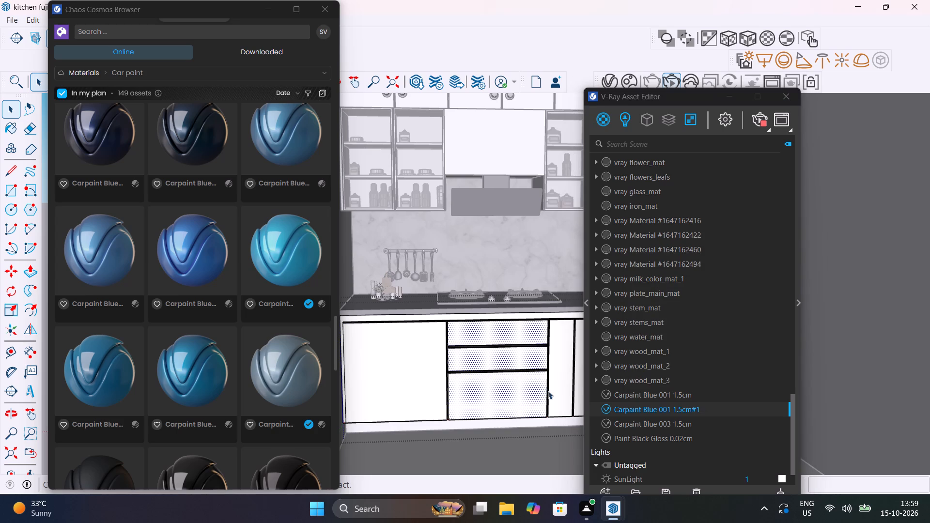
right_click(636, 410)
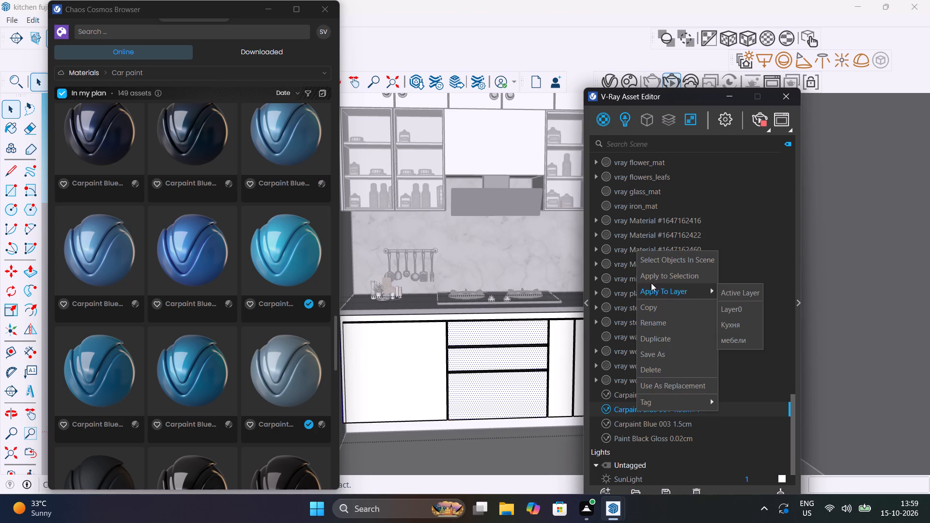
click(652, 280)
click(567, 383)
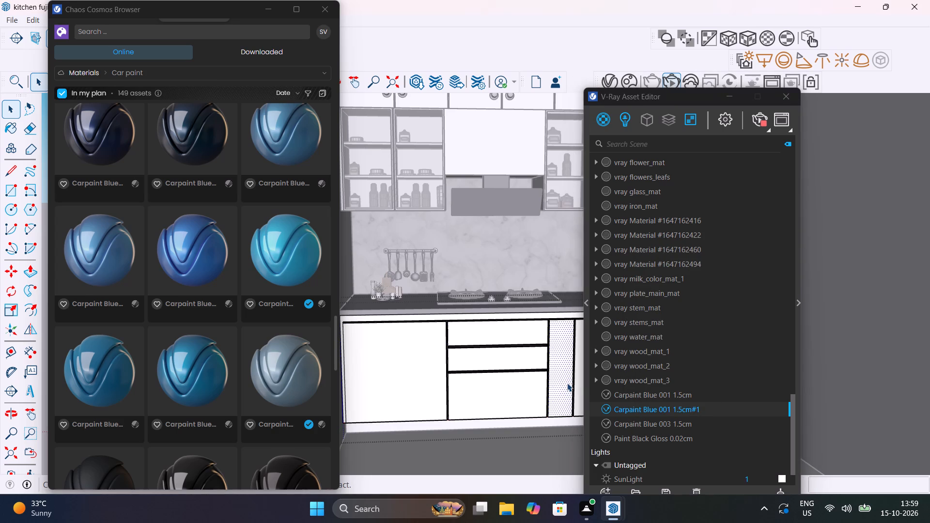
right_click(631, 410)
click(651, 277)
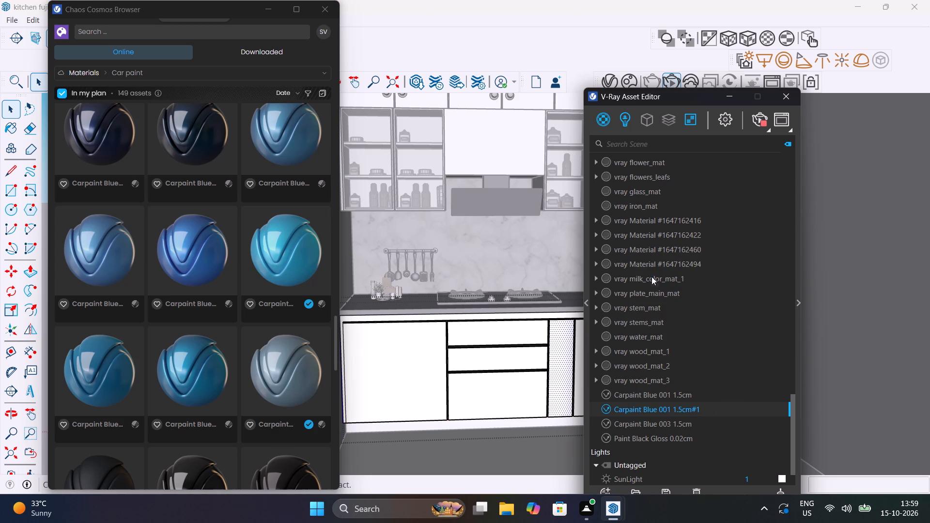
Apply Carpaint Blue 001 1.5cm#1 to the three remaining lower fronts on the sink side: the wide door, the narrow one and the end one.
middle_drag(518, 393, 388, 389)
shift+middle_drag(415, 379, 237, 375)
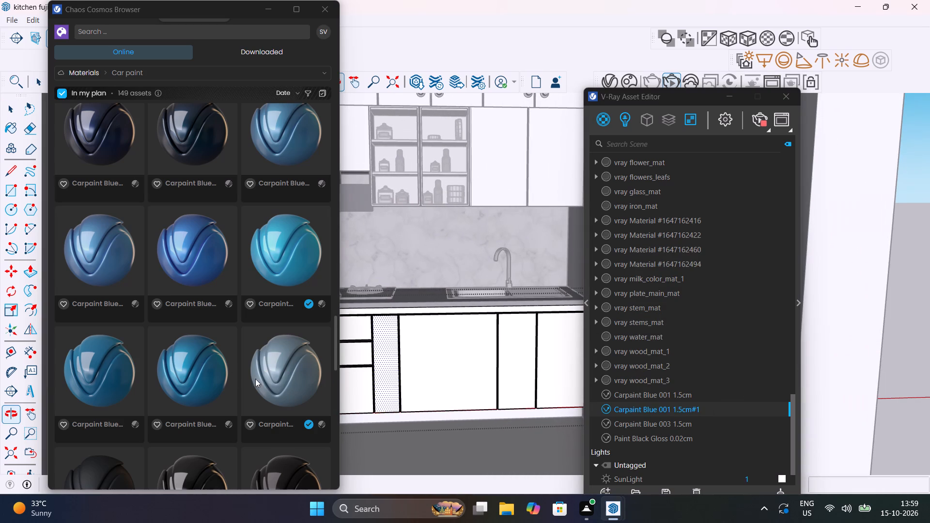
click(460, 374)
right_click(642, 412)
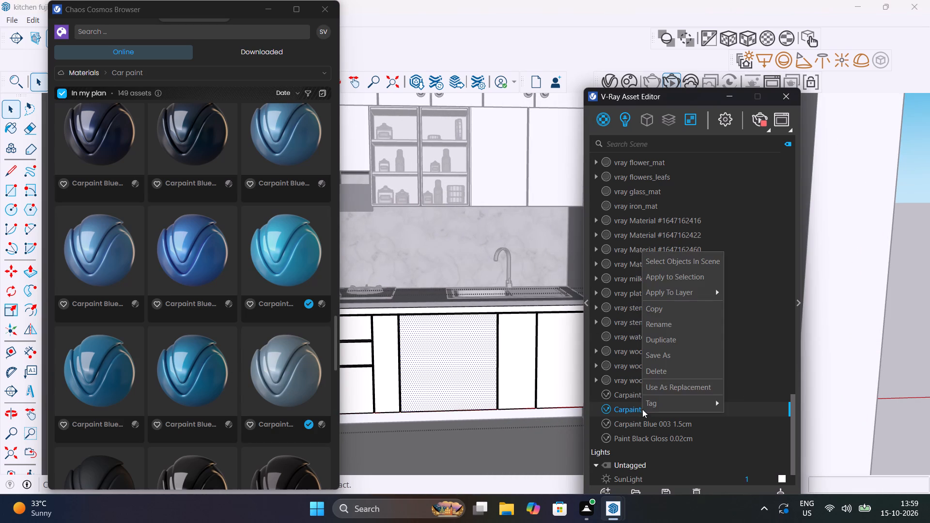
click(679, 277)
click(528, 373)
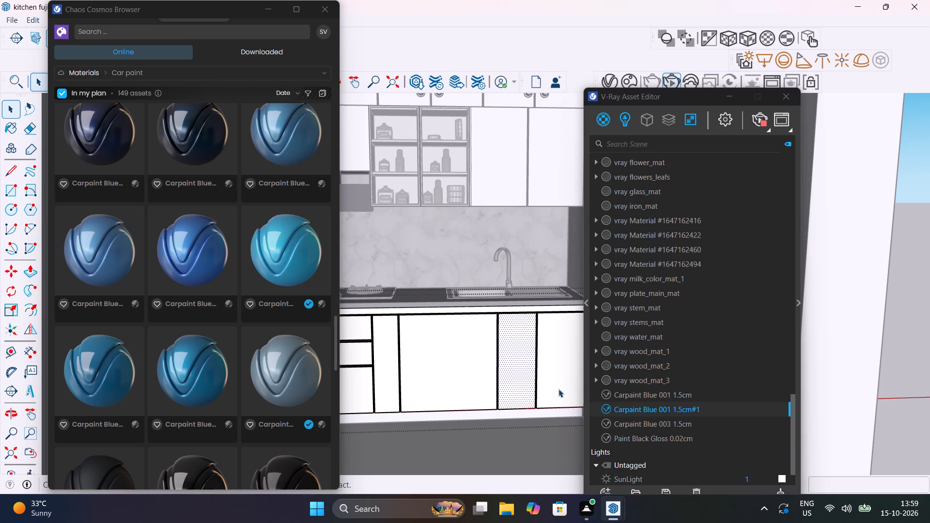
right_click(627, 409)
click(658, 275)
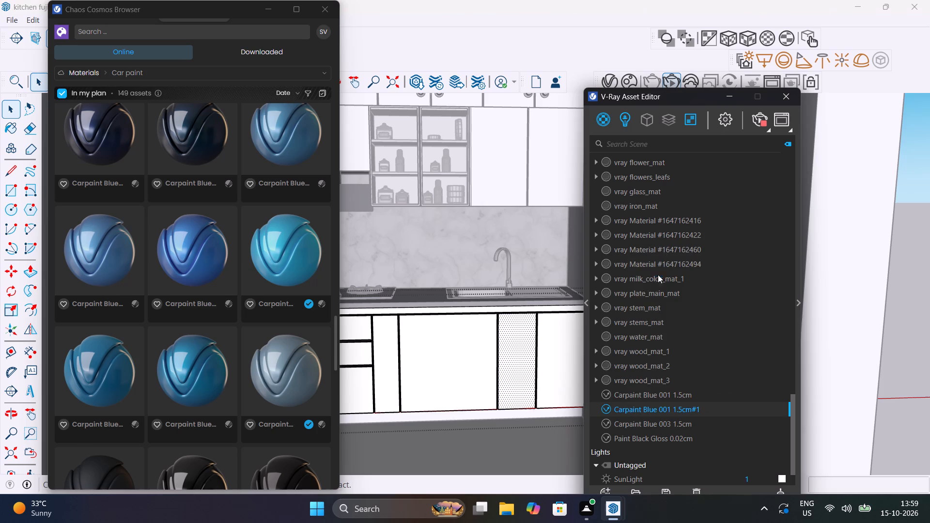
click(566, 351)
right_click(628, 411)
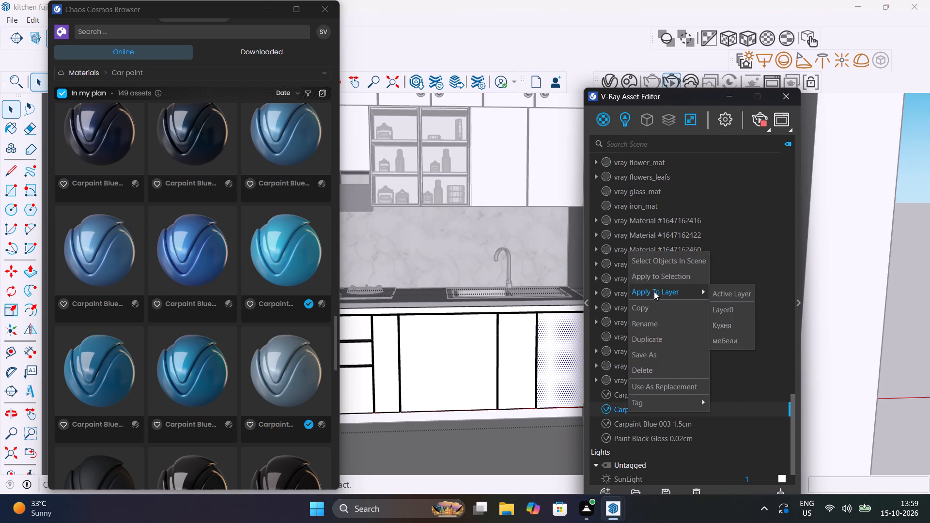
click(655, 280)
Apply Carpaint Blue 001 1.5cm#1 to the plinth face below the lower doors and leave the cabinet group.
scroll(530, 404, down, 3)
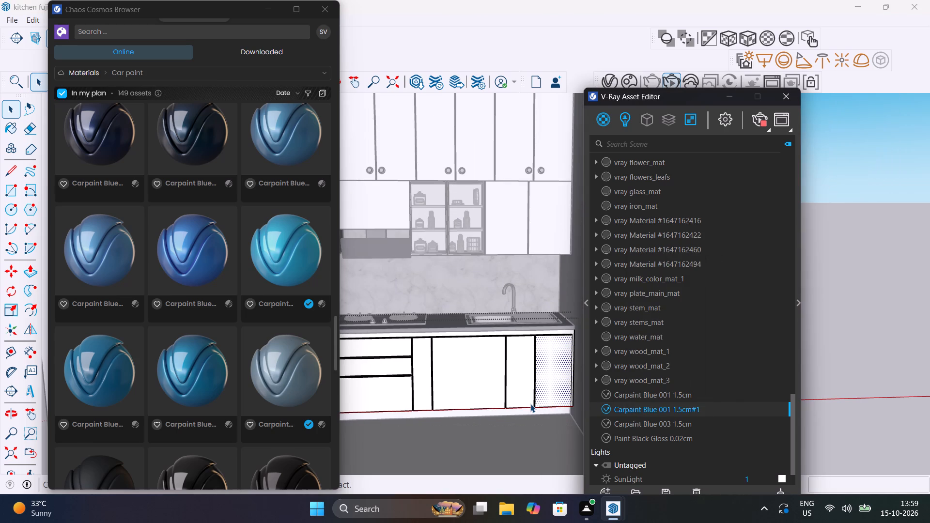
middle_drag(530, 404, 621, 367)
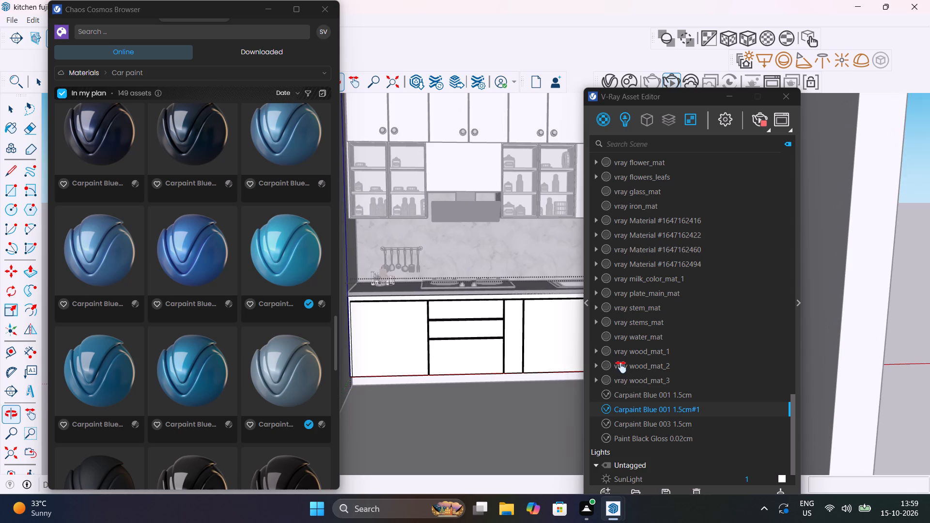
middle_drag(621, 367, 647, 367)
scroll(458, 385, up, 6)
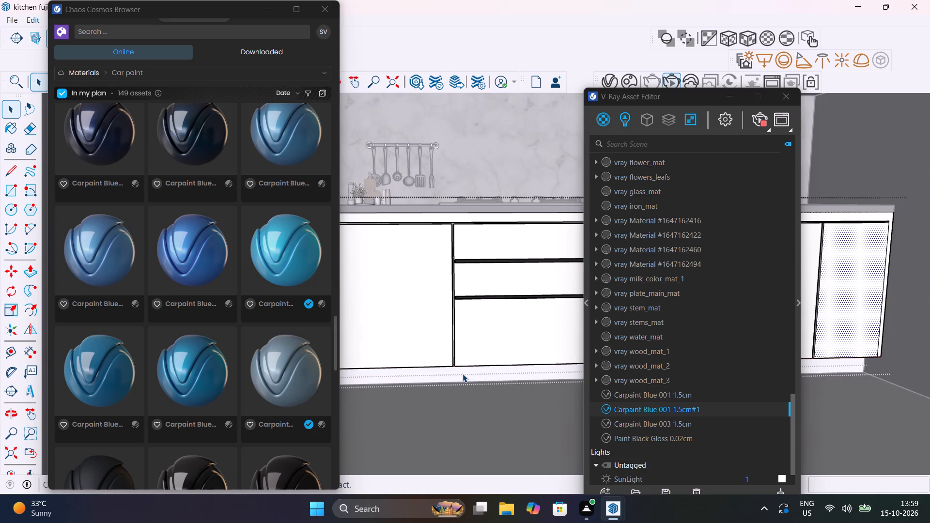
click(463, 377)
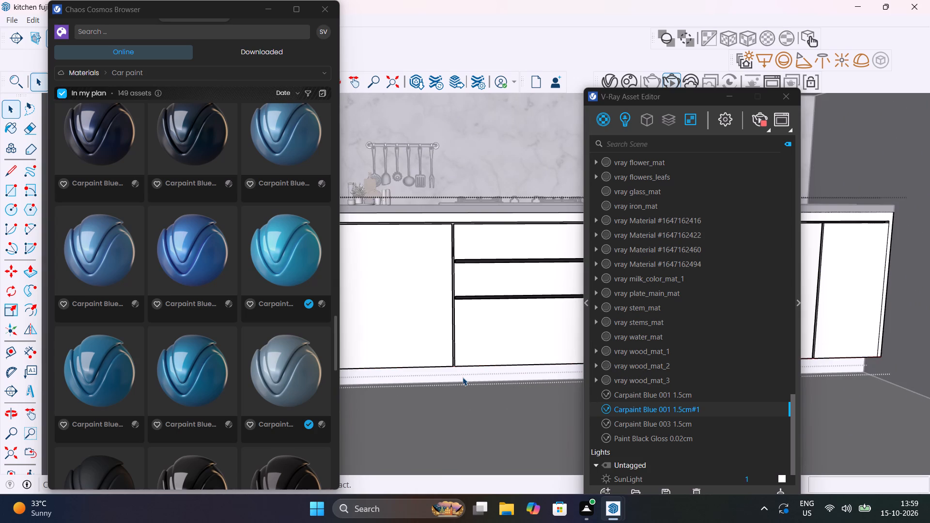
scroll(463, 377, up, 8)
click(469, 372)
double_click(470, 375)
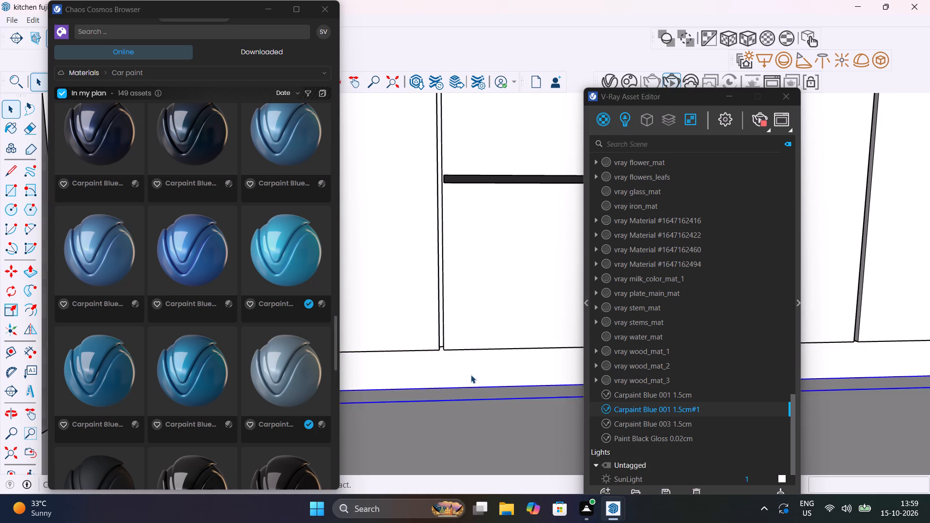
click(471, 375)
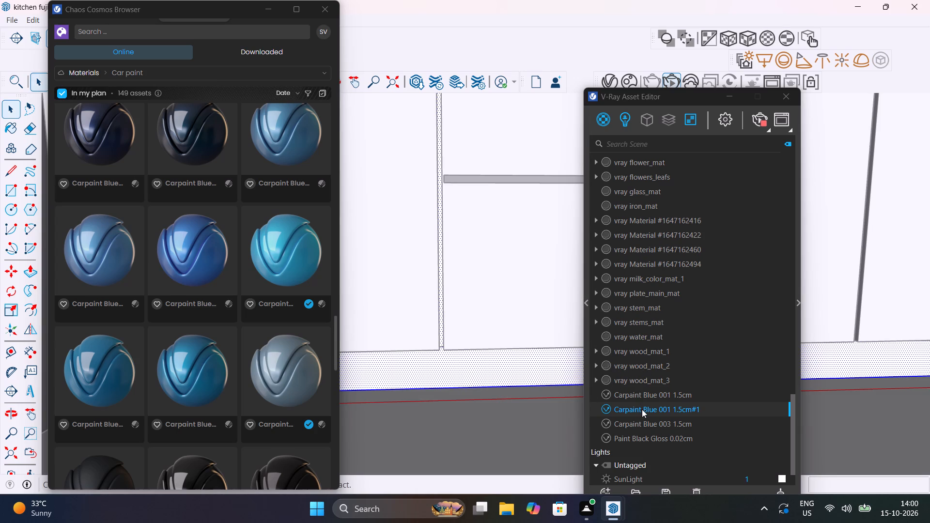
right_click(642, 409)
click(662, 278)
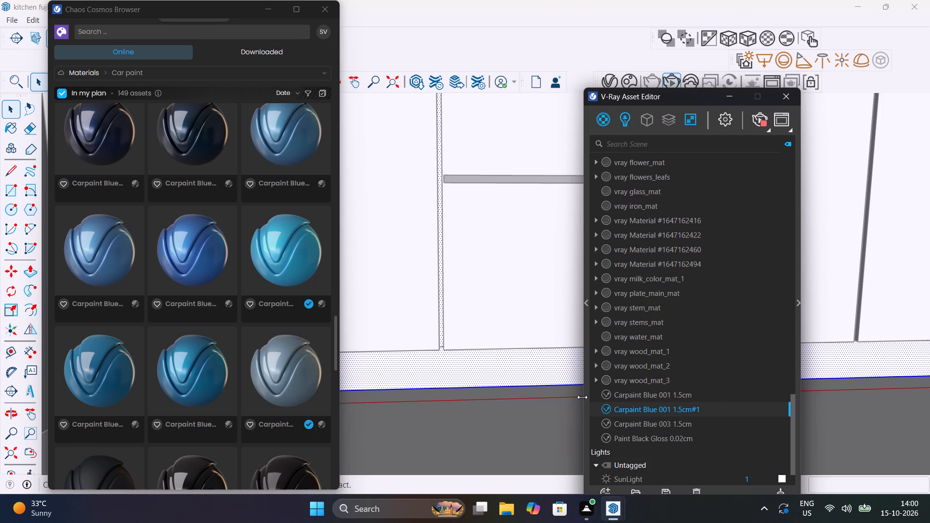
scroll(573, 406, down, 16)
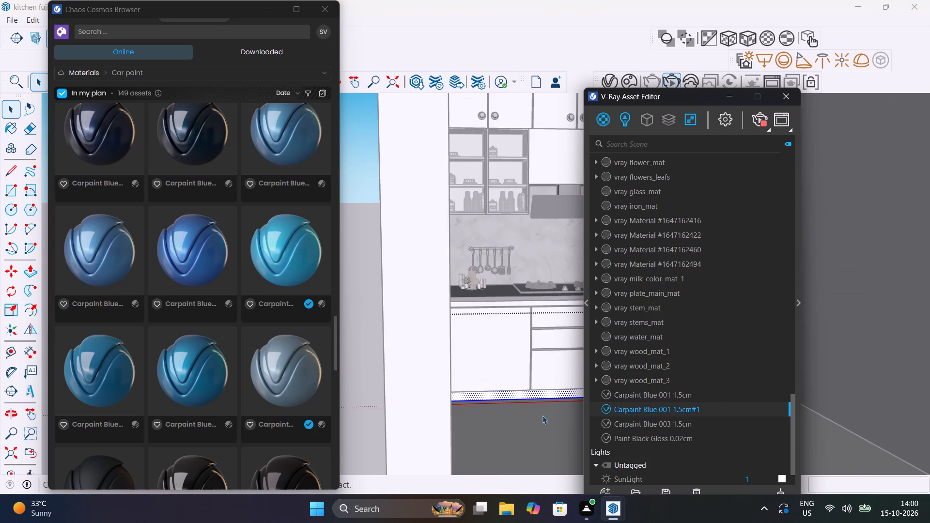
scroll(536, 418, down, 2)
click(398, 366)
Frame the whole kitchen from the front and switch off the V-Ray SunLight.
scroll(465, 372, down, 4)
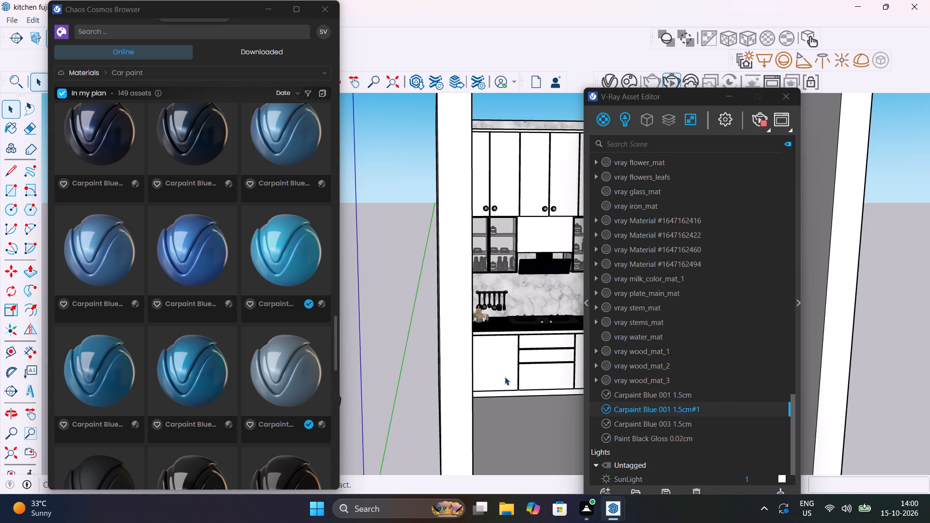
scroll(505, 377, down, 4)
middle_drag(505, 379, 417, 377)
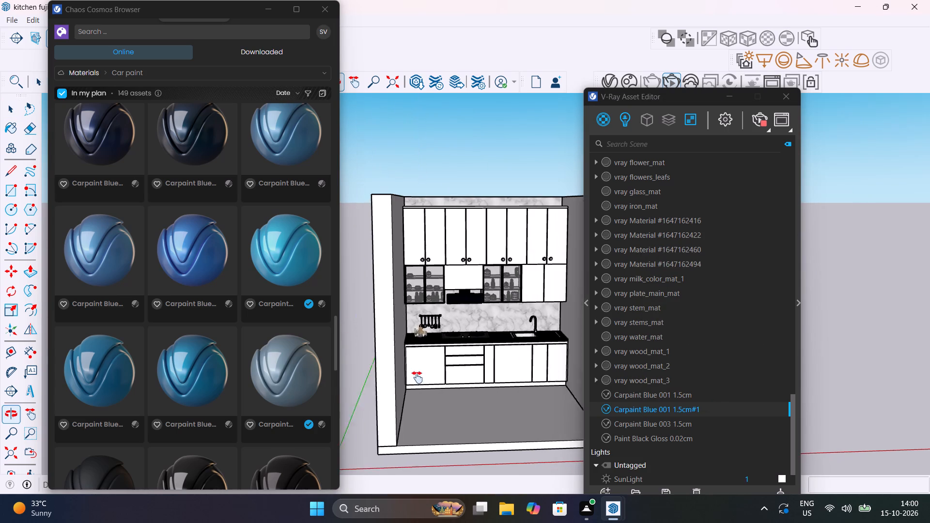
middle_drag(417, 377, 396, 377)
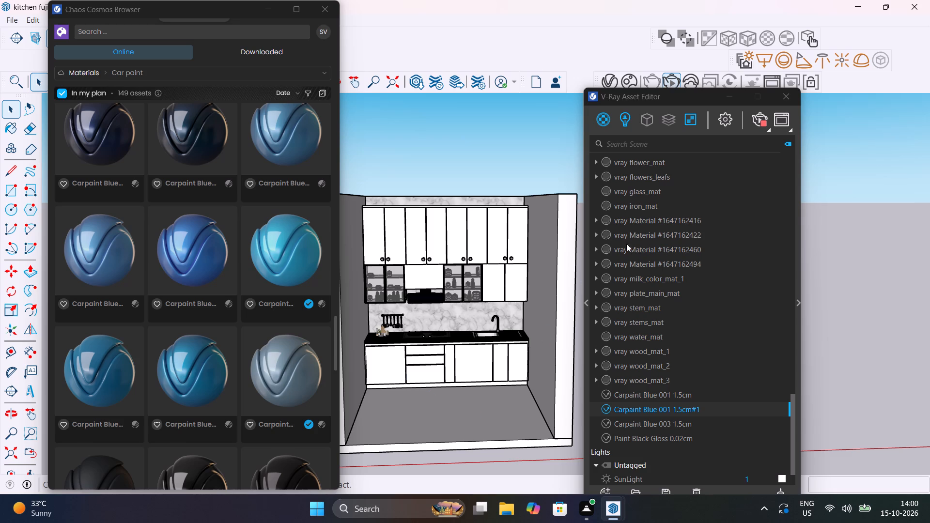
click(624, 120)
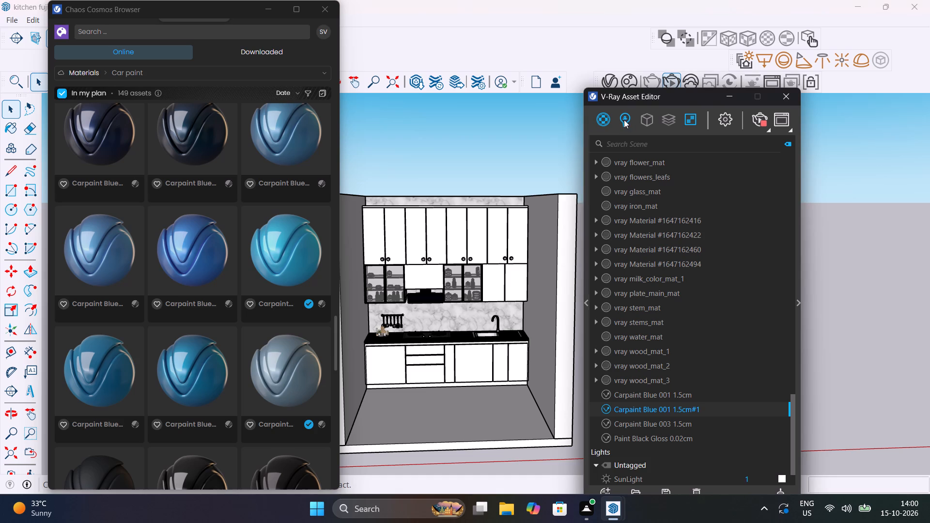
click(606, 185)
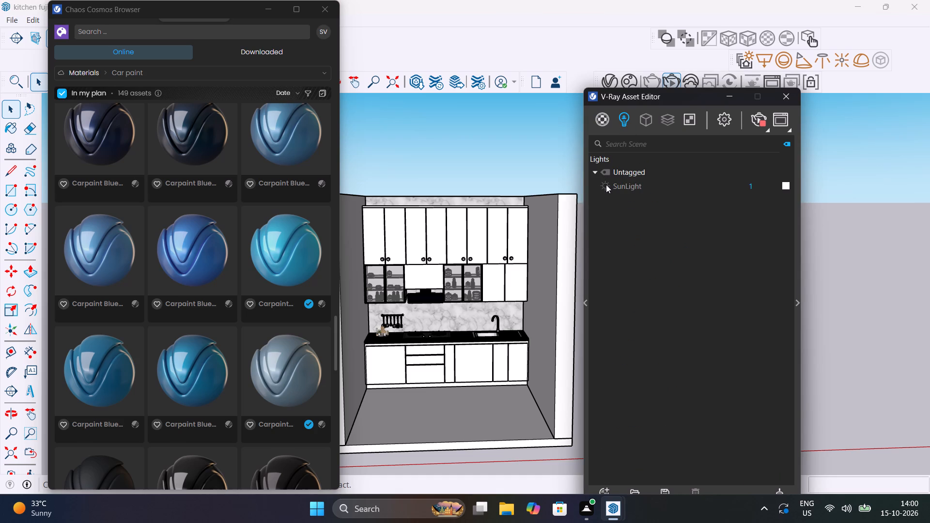
Stop the running render, run a new test render of the whole kitchen to check the cabinet materials, and close it.
click(760, 122)
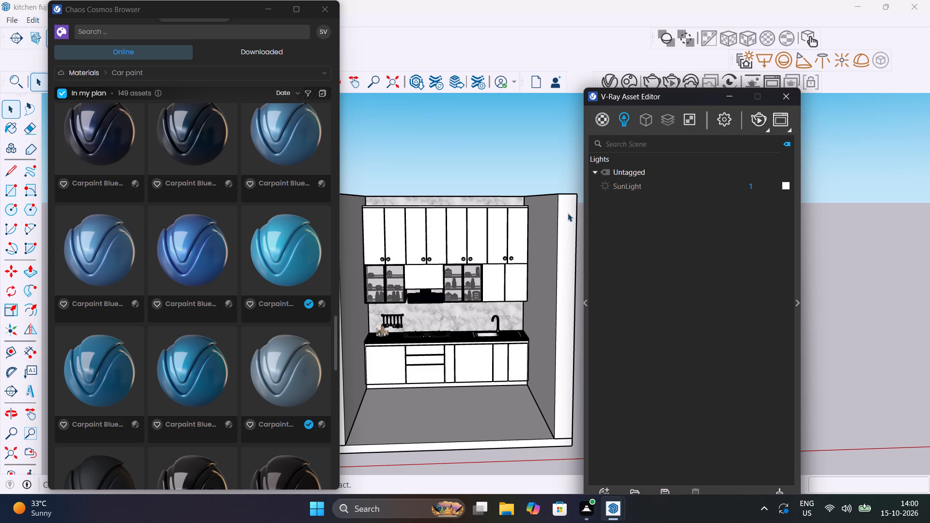
click(762, 115)
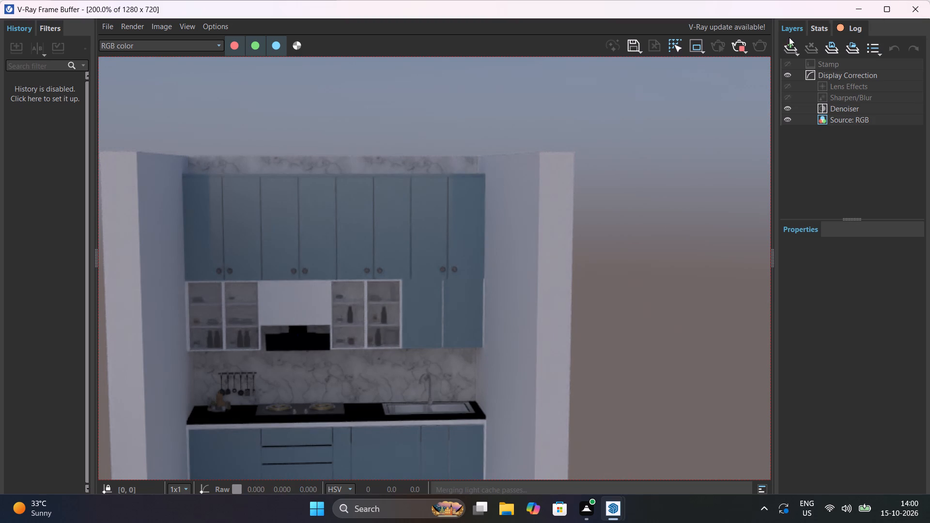
click(740, 45)
click(917, 9)
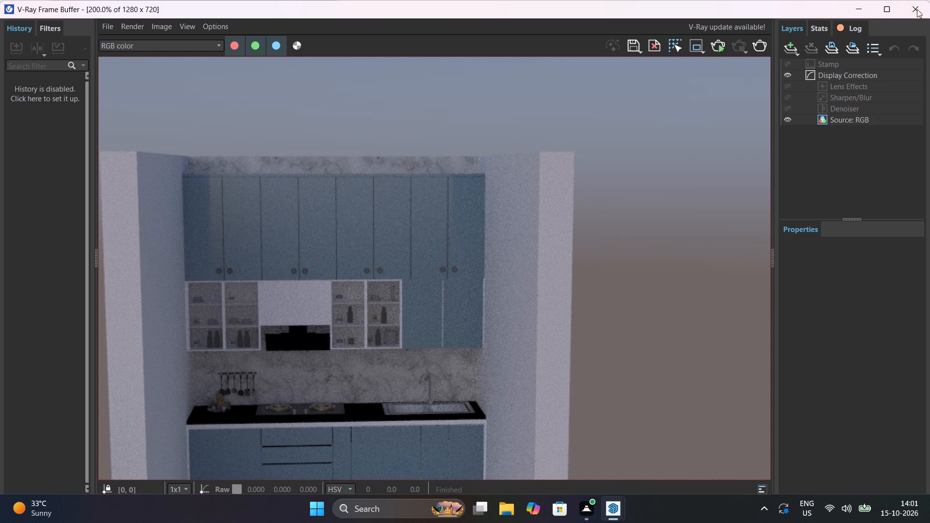
Apply Carpaint Blue 001 1.5cm#1 to the narrow vertical frame strip at the utensil-rail end of the base cabinets.
scroll(387, 355, up, 10)
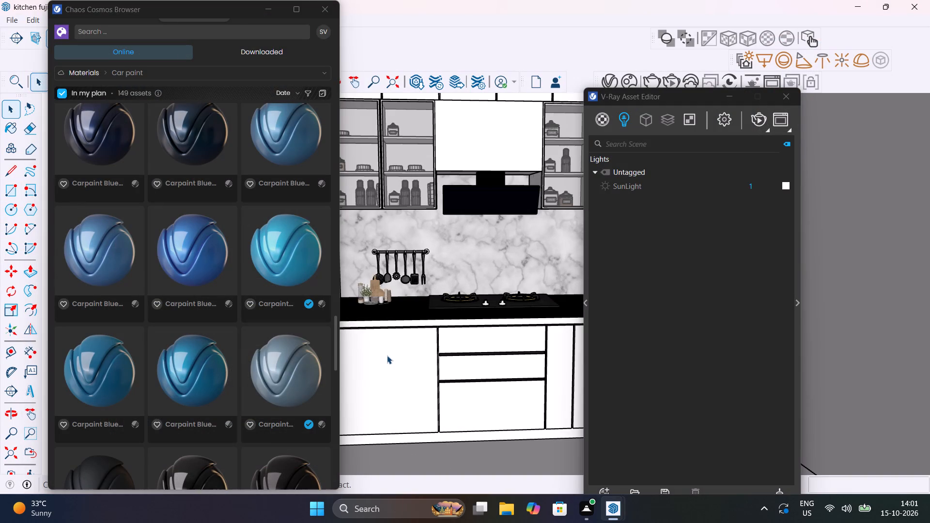
middle_drag(389, 356, 533, 300)
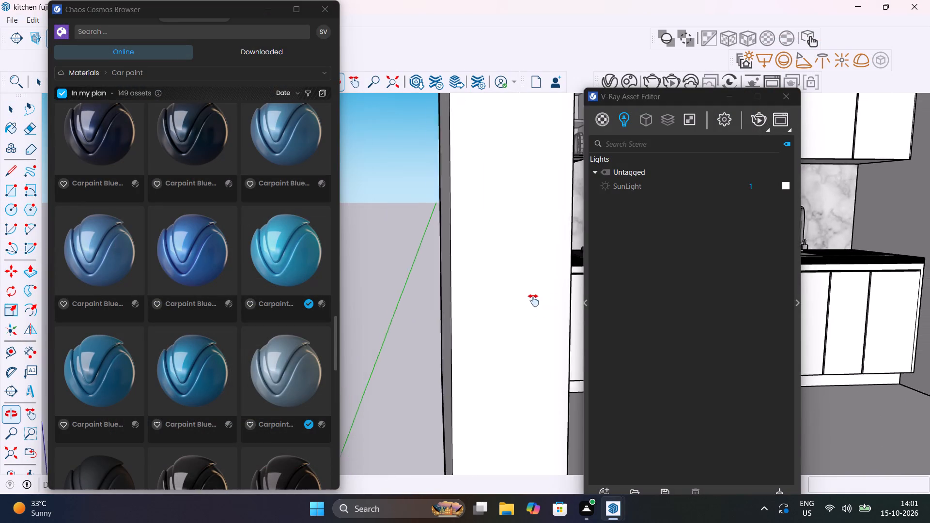
middle_drag(533, 300, 485, 306)
scroll(454, 310, up, 9)
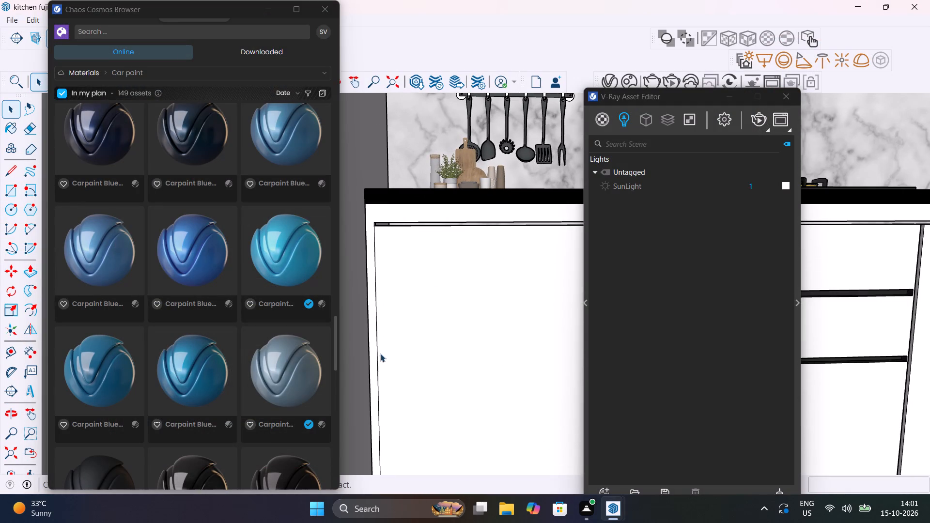
click(372, 368)
triple_click(372, 368)
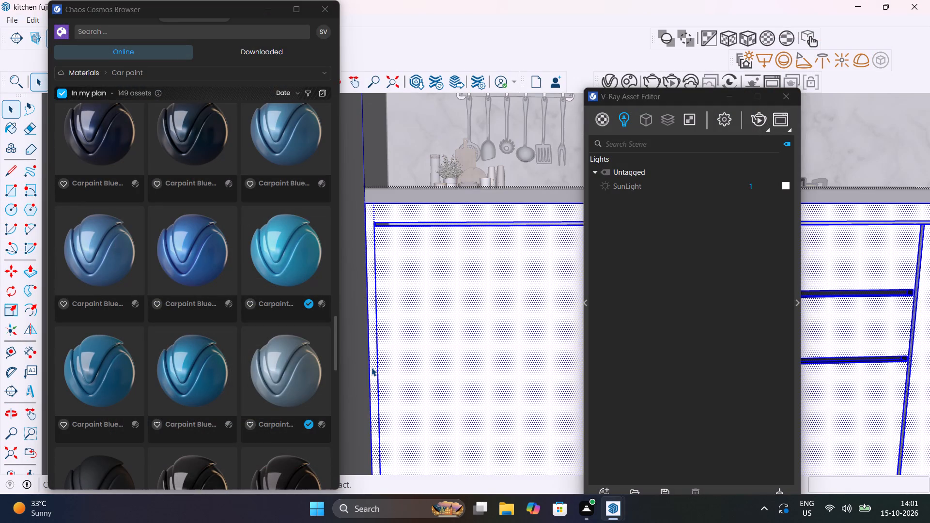
click(372, 368)
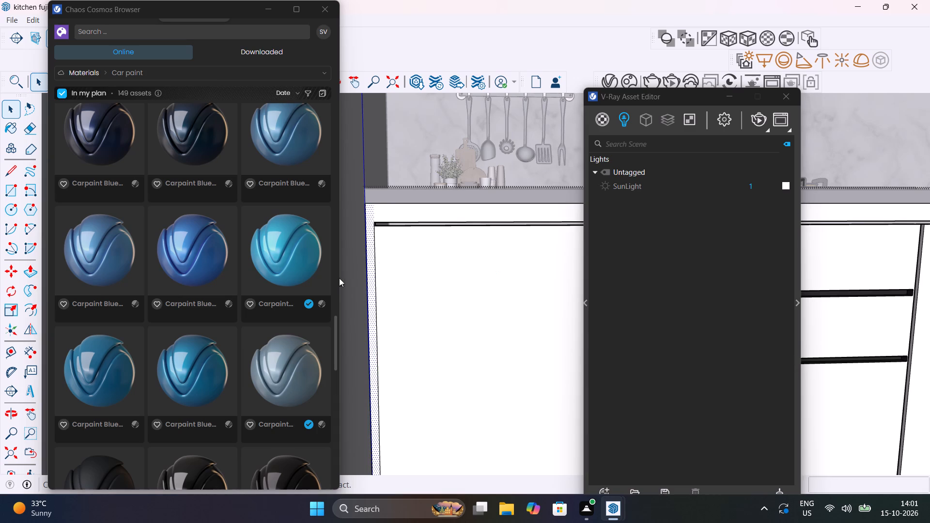
click(599, 118)
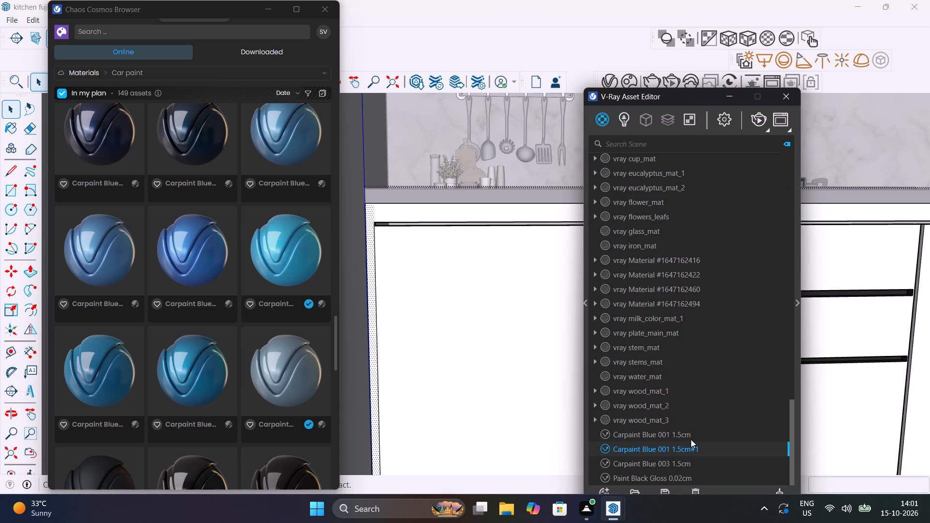
right_click(695, 447)
click(719, 313)
Apply Carpaint Blue 001 1.5cm#1 to the narrow vertical frame strip at the sink end of the base cabinets.
scroll(545, 304, down, 10)
middle_drag(869, 301, 604, 331)
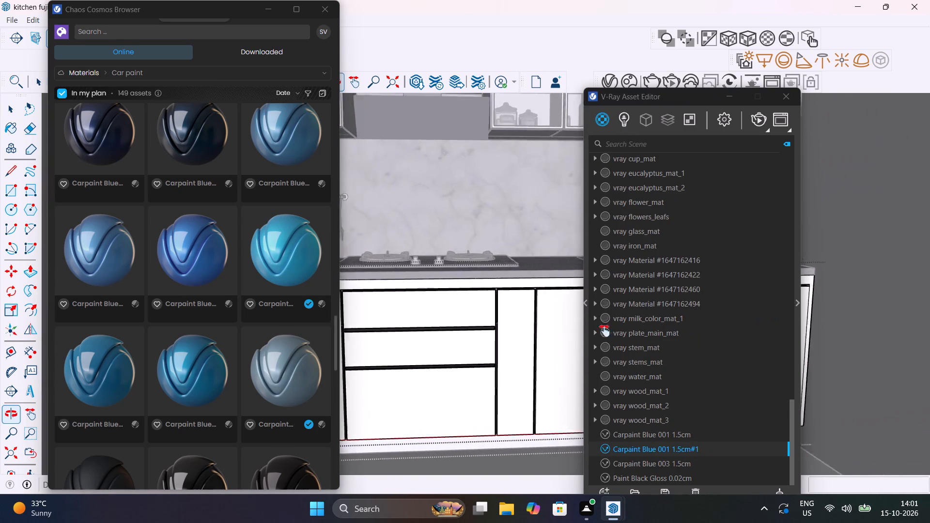
middle_drag(604, 331, 310, 333)
scroll(522, 315, up, 9)
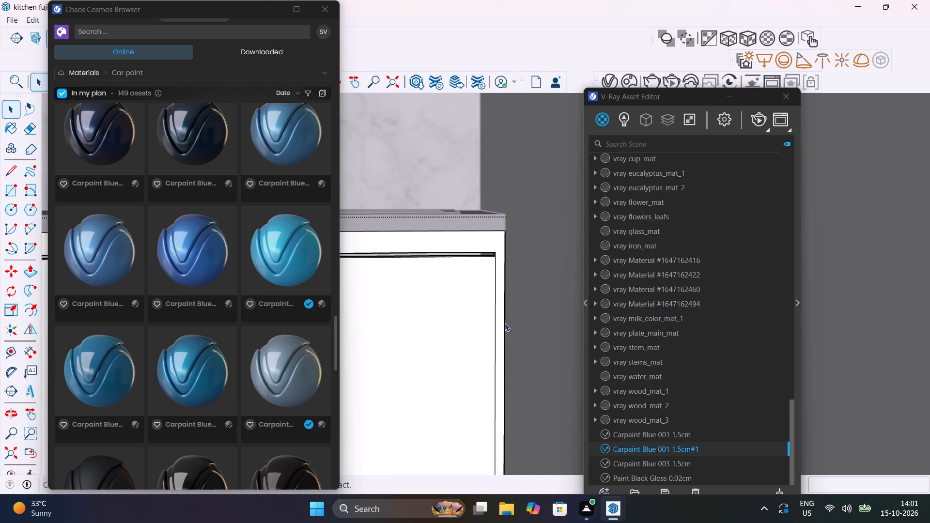
click(501, 335)
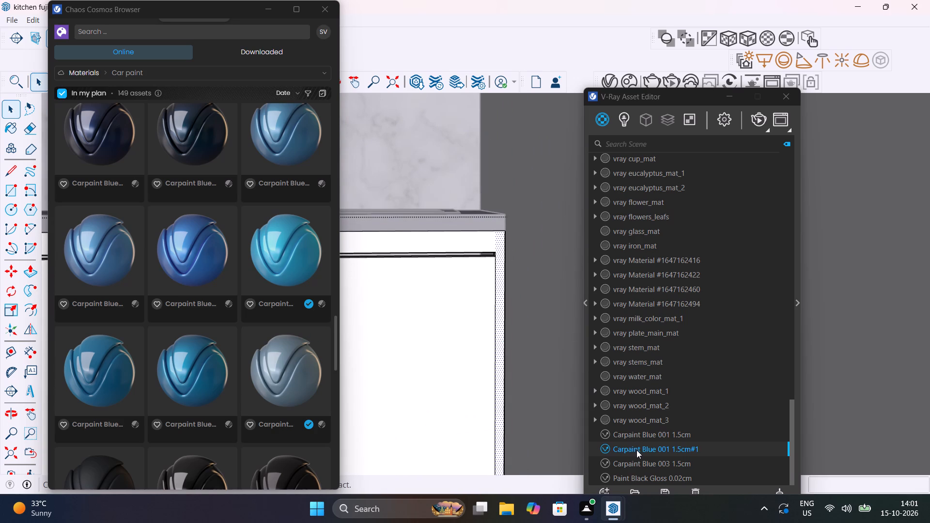
right_click(636, 450)
click(675, 318)
Download Carpaint Black Matte 1.5cm from the Cosmos car paint materials and import it into the scene.
scroll(504, 319, down, 13)
shift+middle_drag(504, 319, 711, 317)
scroll(465, 308, down, 6)
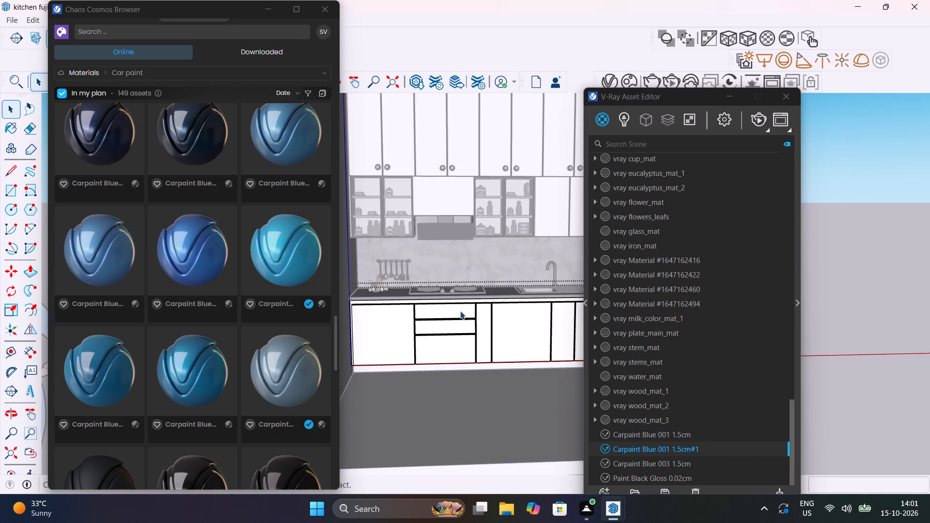
shift+middle_drag(460, 311, 549, 314)
scroll(524, 313, up, 7)
scroll(243, 394, down, 2)
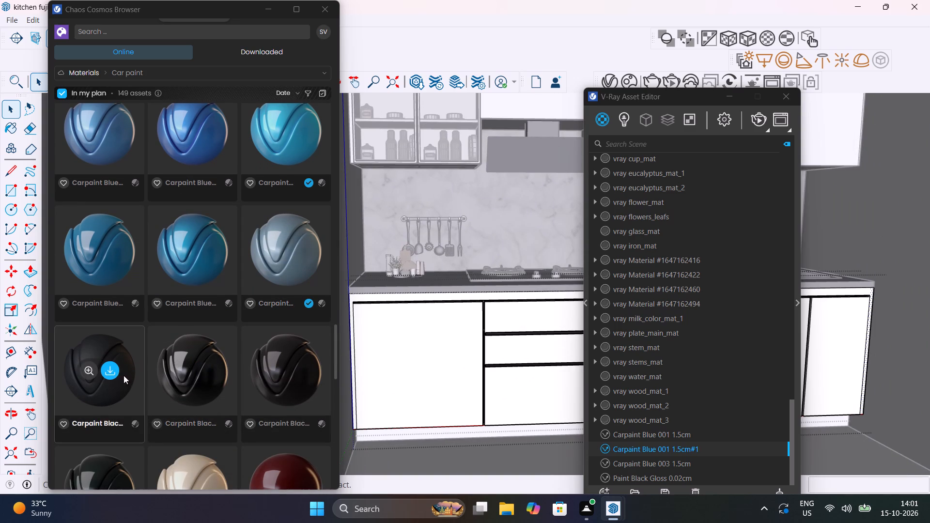
click(117, 373)
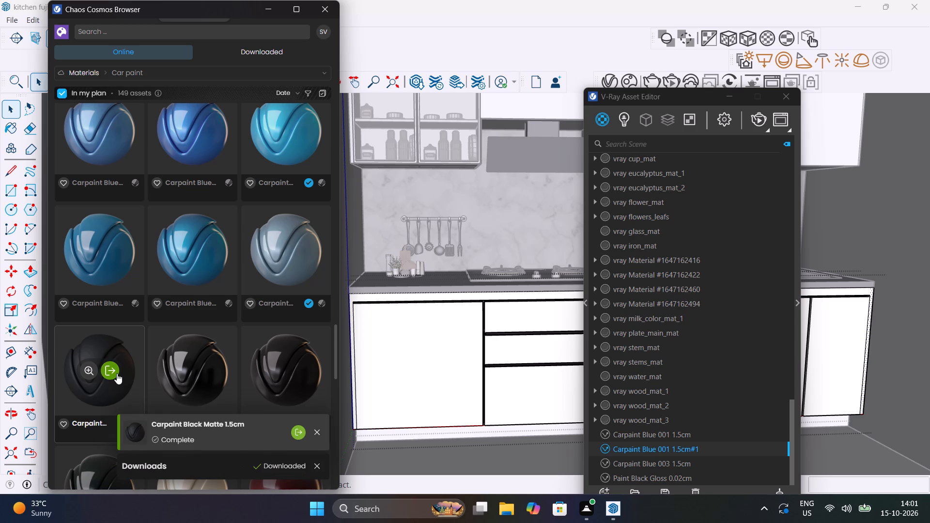
click(106, 373)
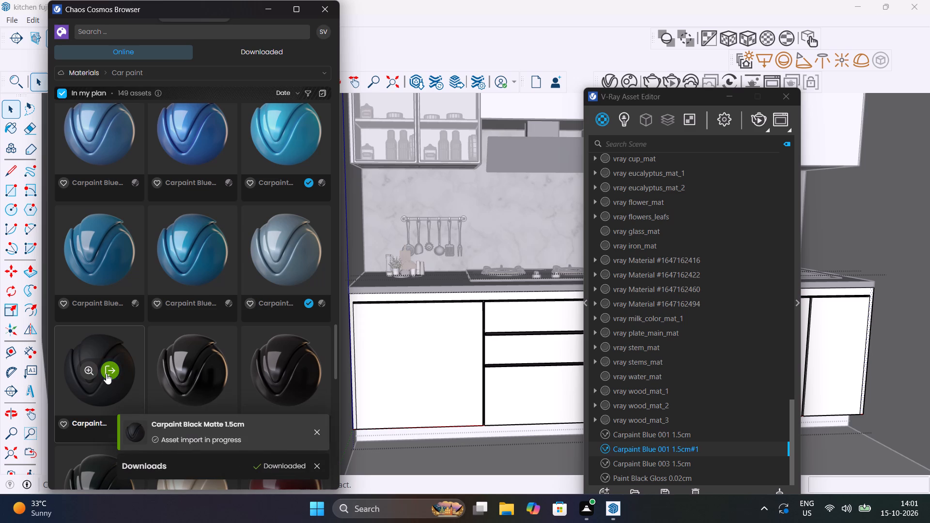
Apply Carpaint Black Matte 1.5cm to the horizontal strip between the countertop and the base cabinet fronts, and leave the cabinet group.
scroll(393, 299, up, 1)
click(393, 299)
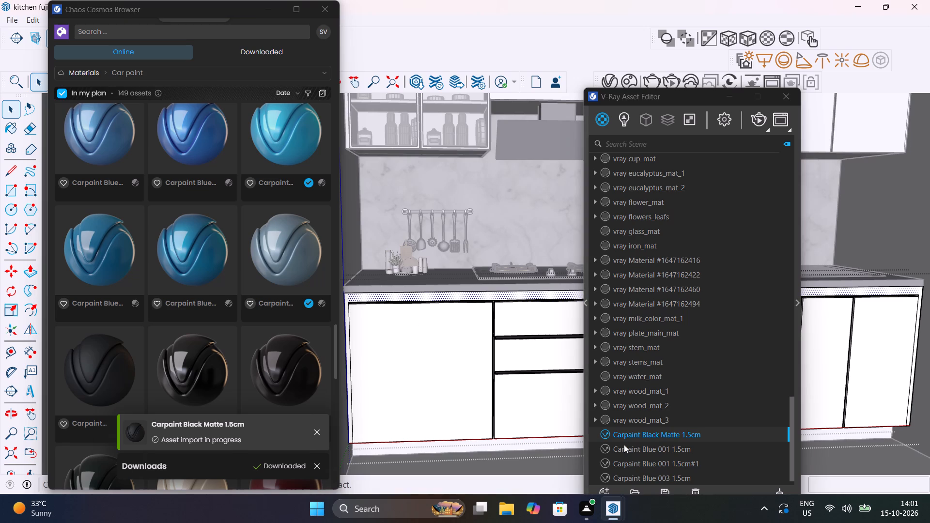
right_click(664, 435)
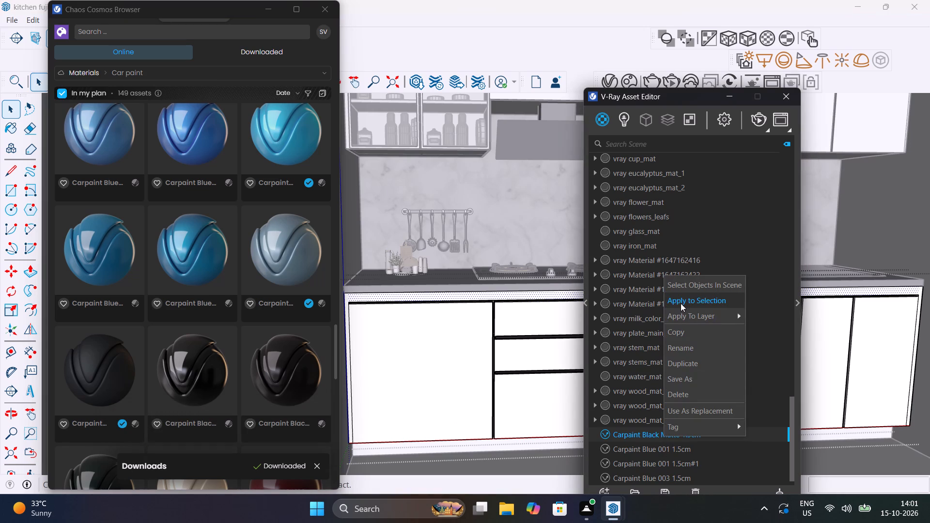
click(681, 303)
scroll(418, 358, down, 10)
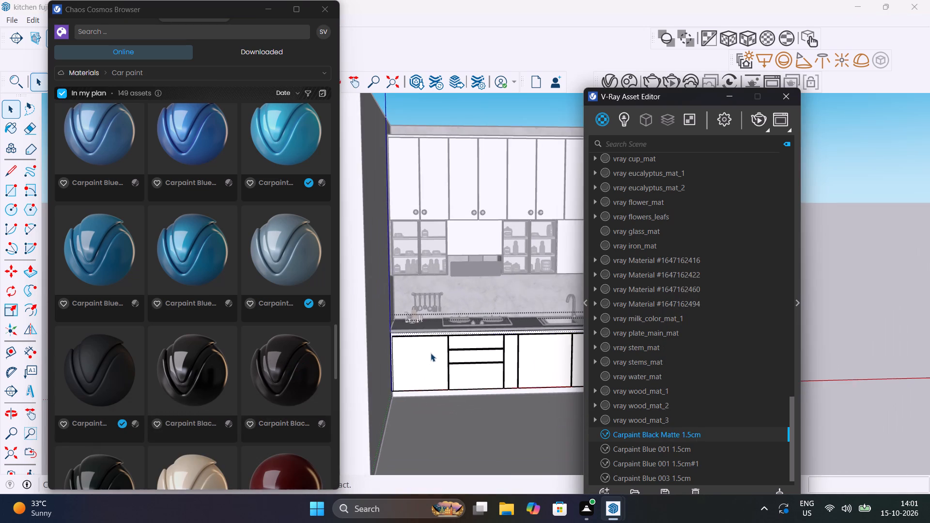
scroll(435, 350, down, 4)
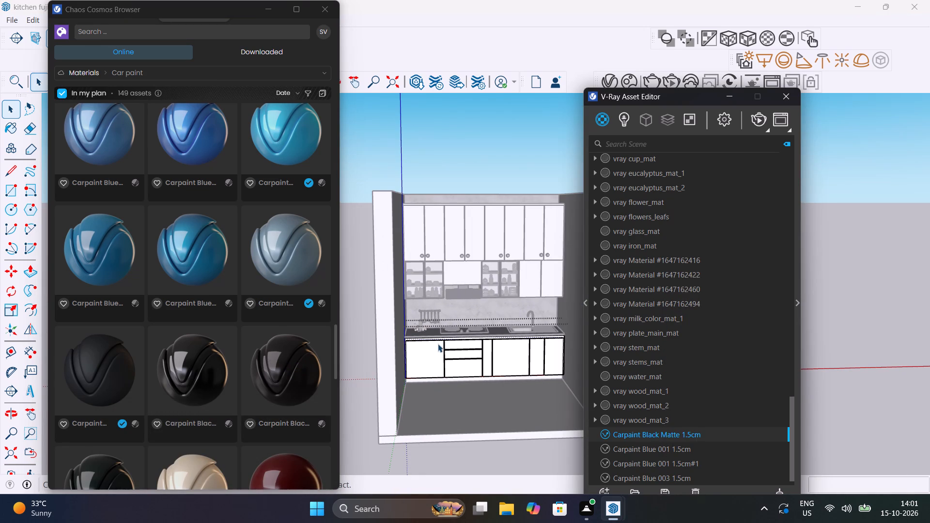
scroll(438, 342, up, 12)
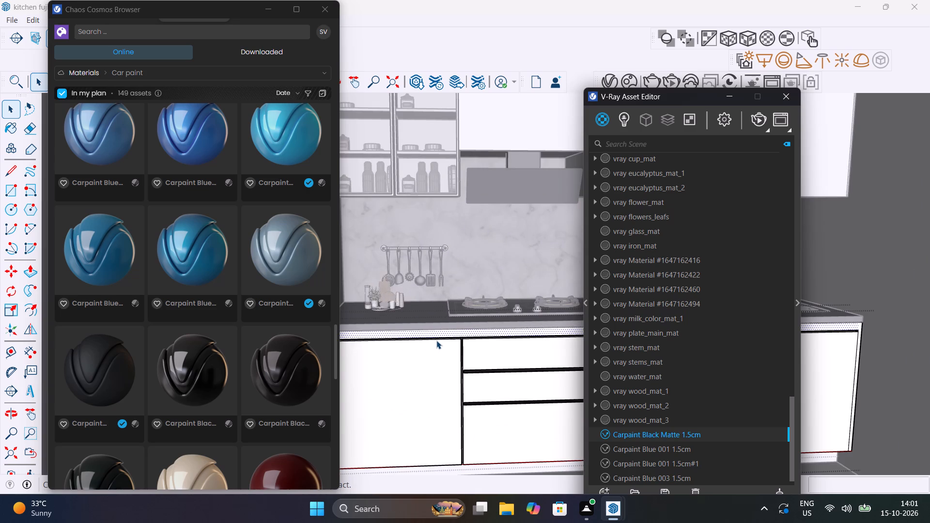
scroll(436, 340, up, 5)
scroll(436, 340, down, 5)
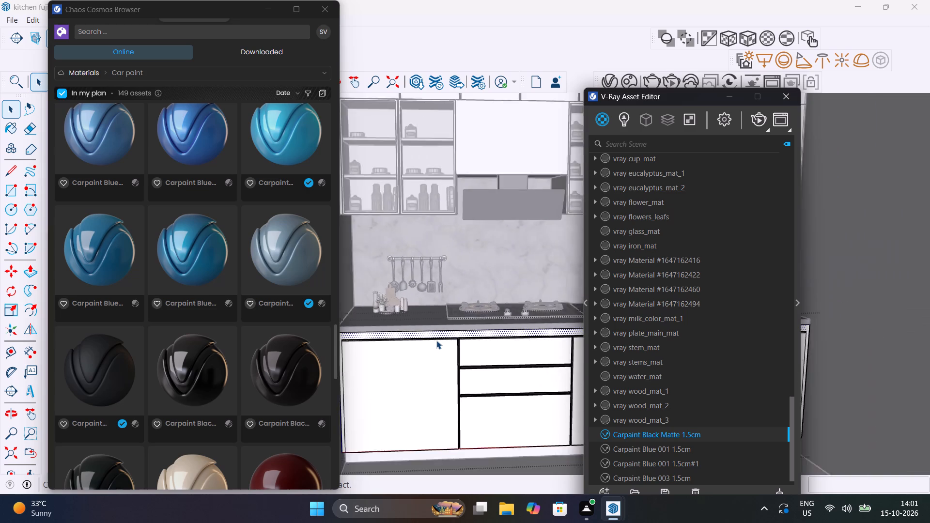
scroll(436, 340, down, 18)
click(387, 330)
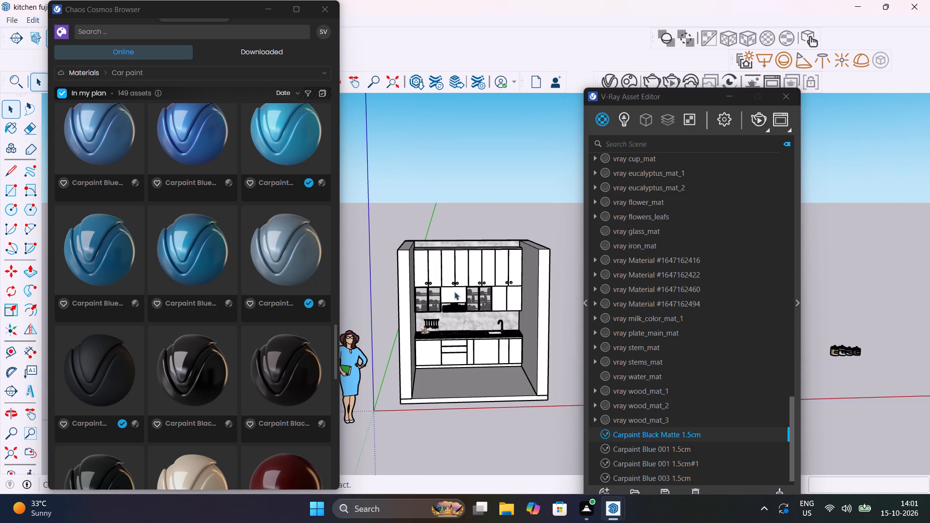
Run a test render of the kitchen from the front to check the cabinet strips, stop it and close it.
scroll(468, 323, up, 4)
middle_drag(463, 322, 449, 305)
scroll(456, 303, up, 2)
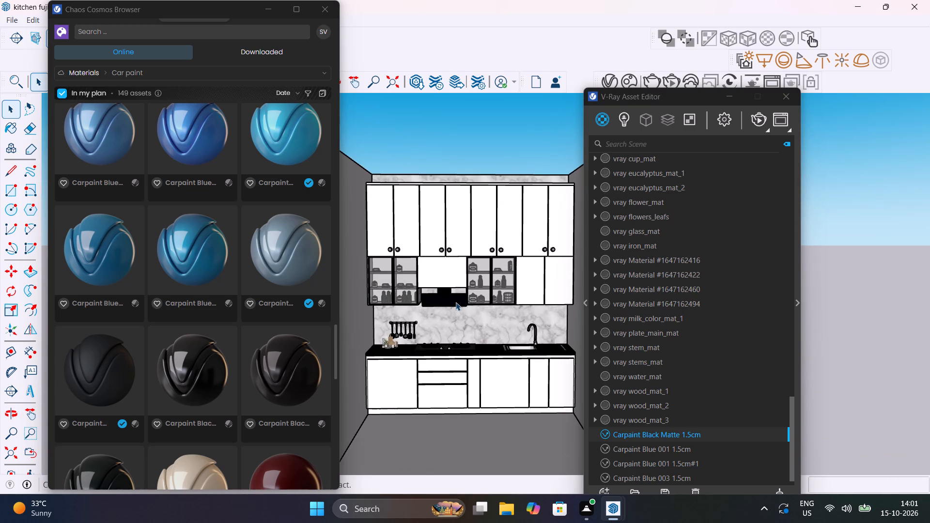
click(758, 117)
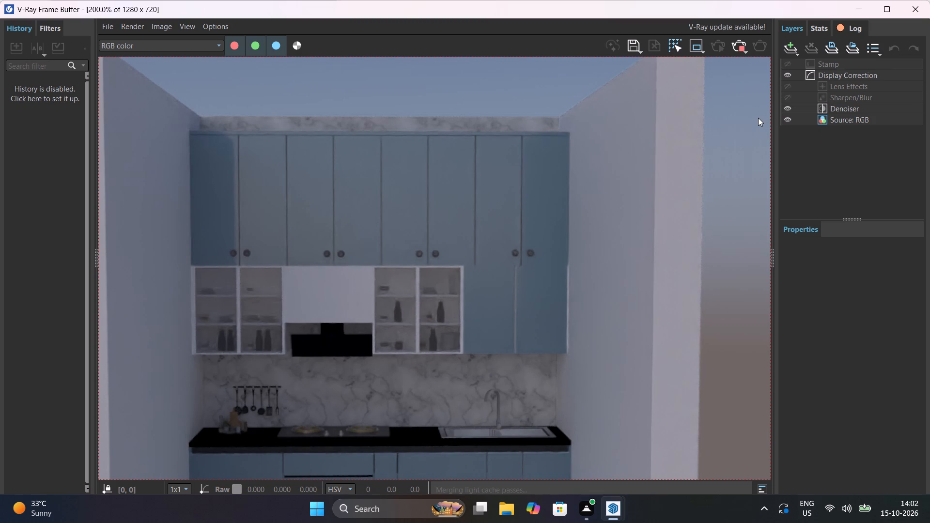
click(738, 48)
click(912, 9)
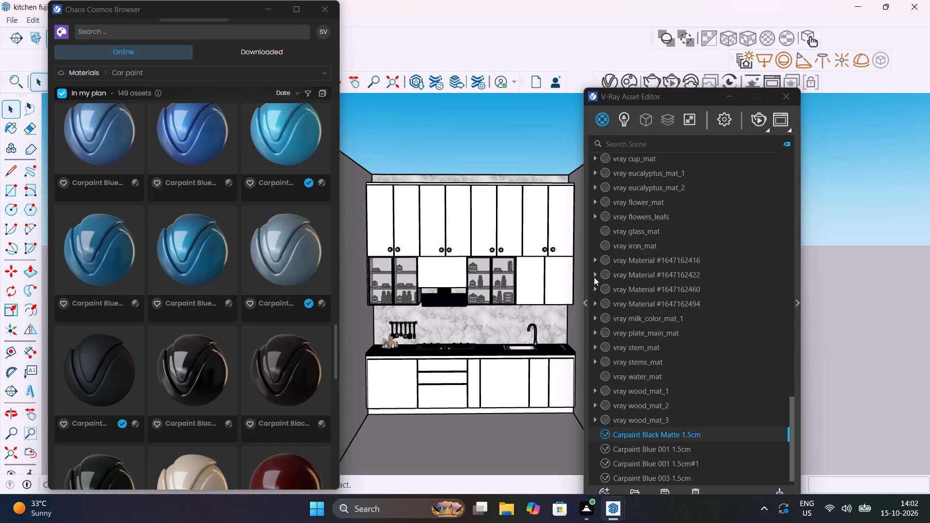
Apply Carpaint Blue 001 1.5cm to the narrow vertical strip beside the end door above the sink, and leave the cabinet group.
scroll(590, 277, up, 5)
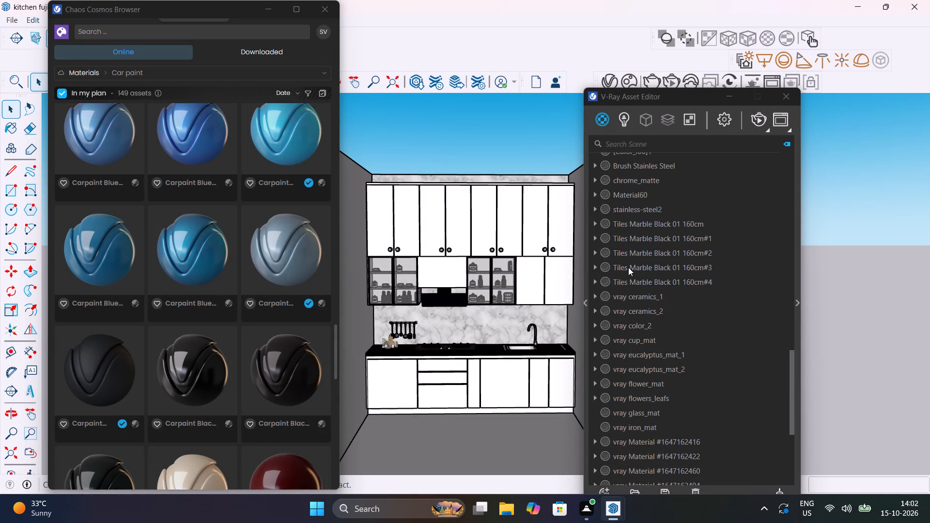
scroll(628, 267, down, 7)
scroll(573, 271, up, 1)
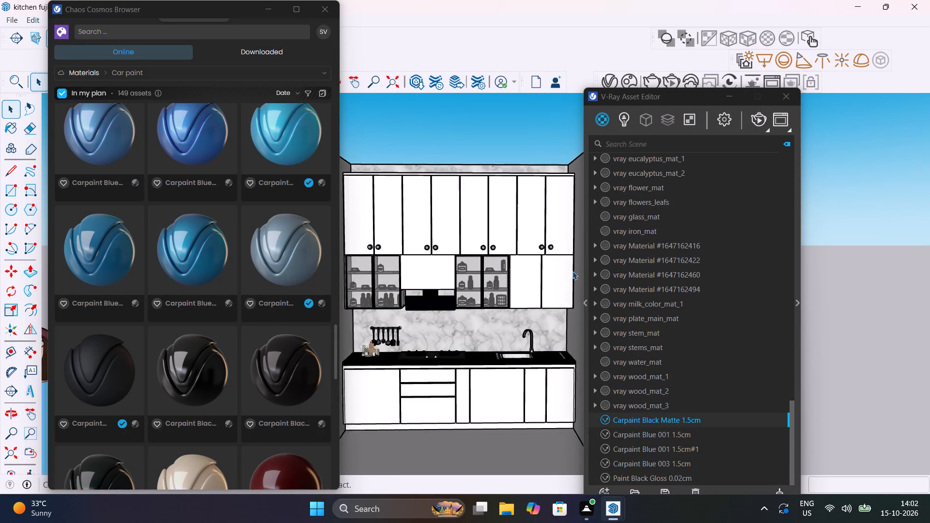
scroll(573, 271, up, 4)
scroll(573, 271, up, 17)
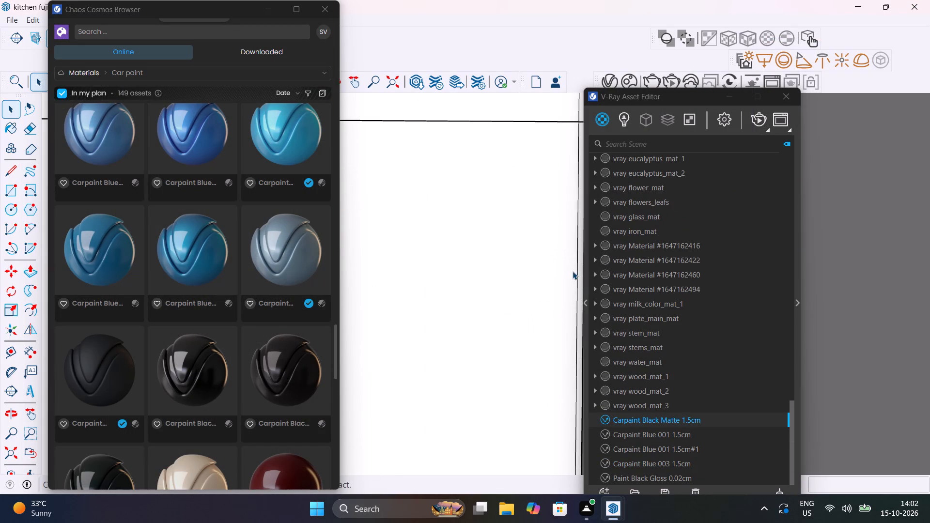
middle_drag(572, 271, 534, 272)
scroll(552, 266, down, 16)
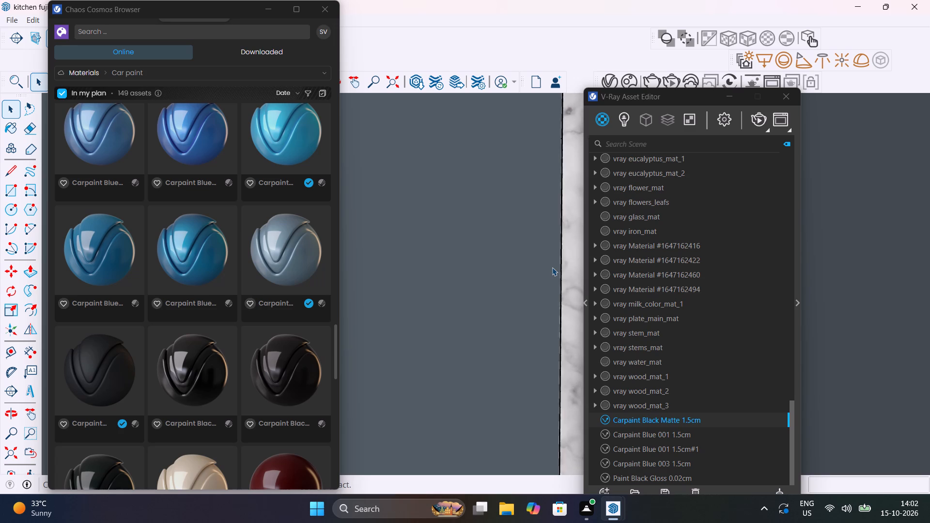
scroll(552, 267, down, 20)
scroll(552, 267, down, 10)
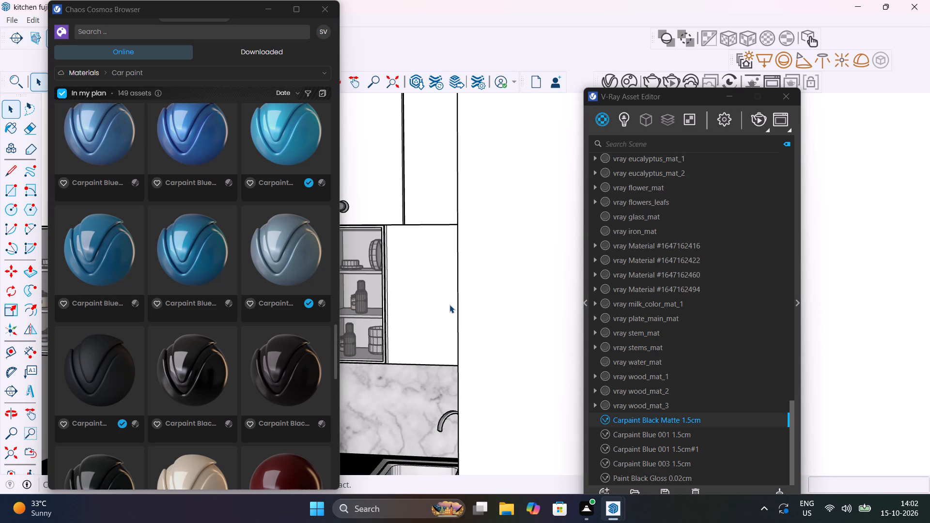
middle_drag(450, 305, 474, 306)
scroll(560, 254, up, 13)
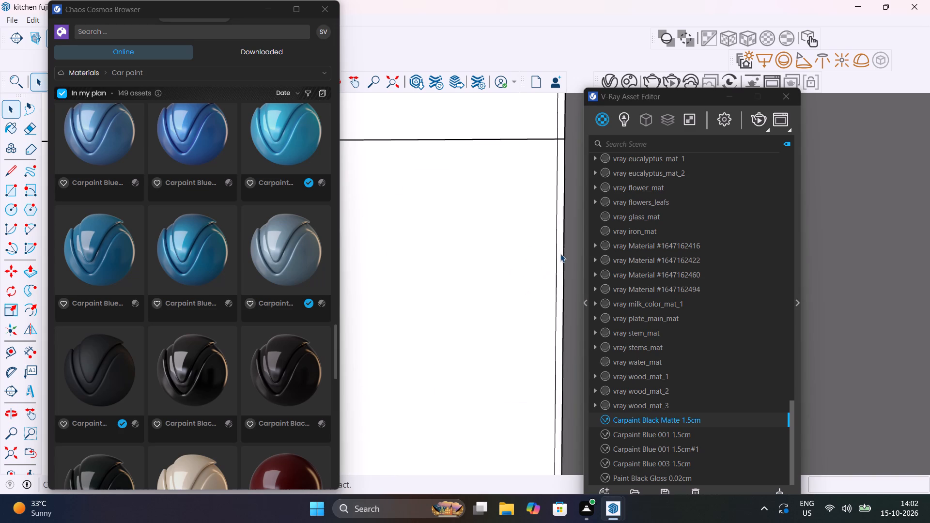
click(560, 254)
double_click(560, 254)
click(559, 257)
click(559, 257)
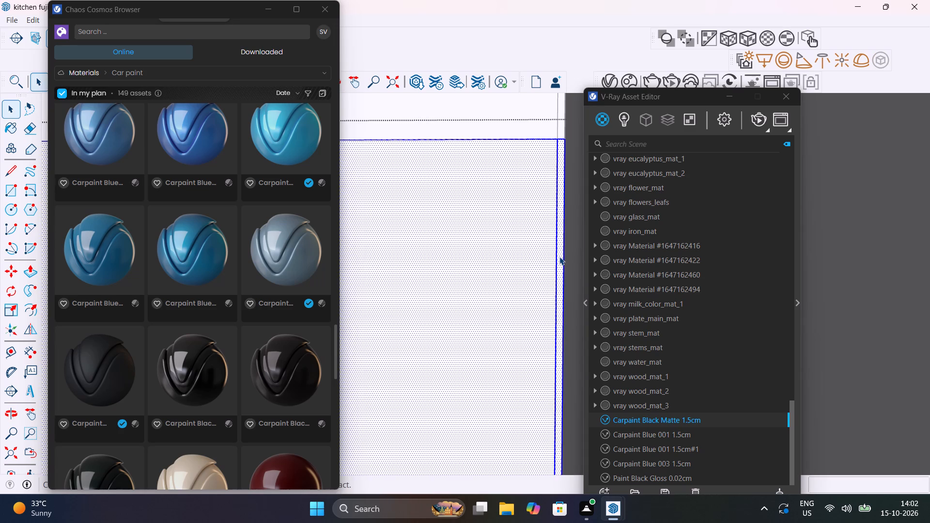
click(682, 434)
right_click(682, 434)
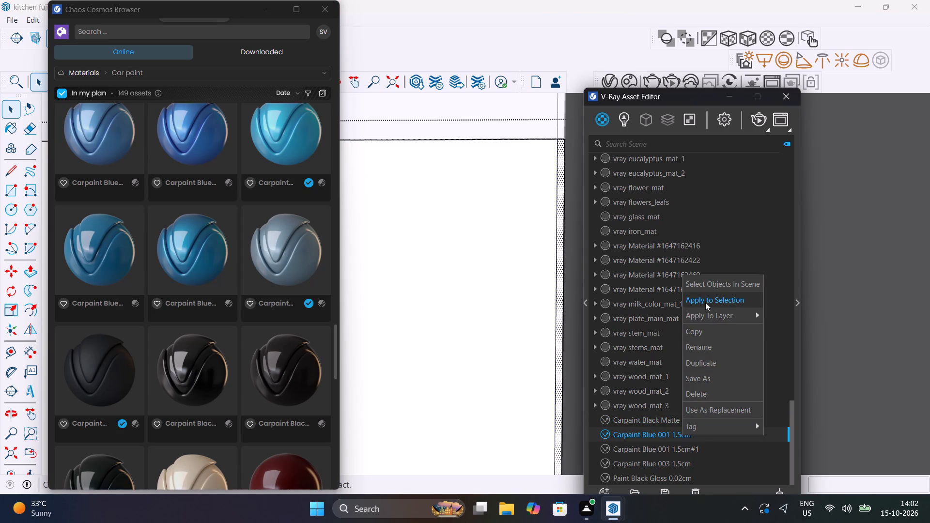
click(705, 302)
scroll(705, 302, down, 6)
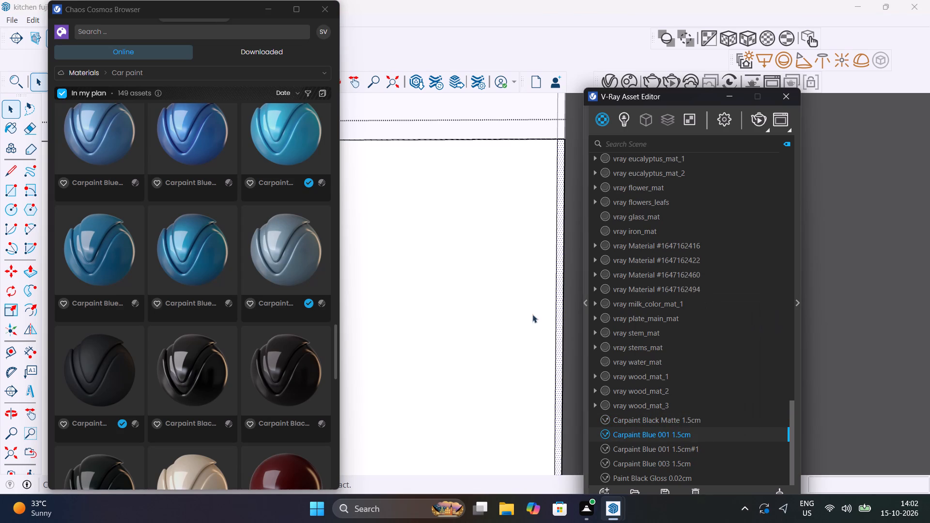
scroll(494, 323, down, 20)
scroll(494, 323, down, 5)
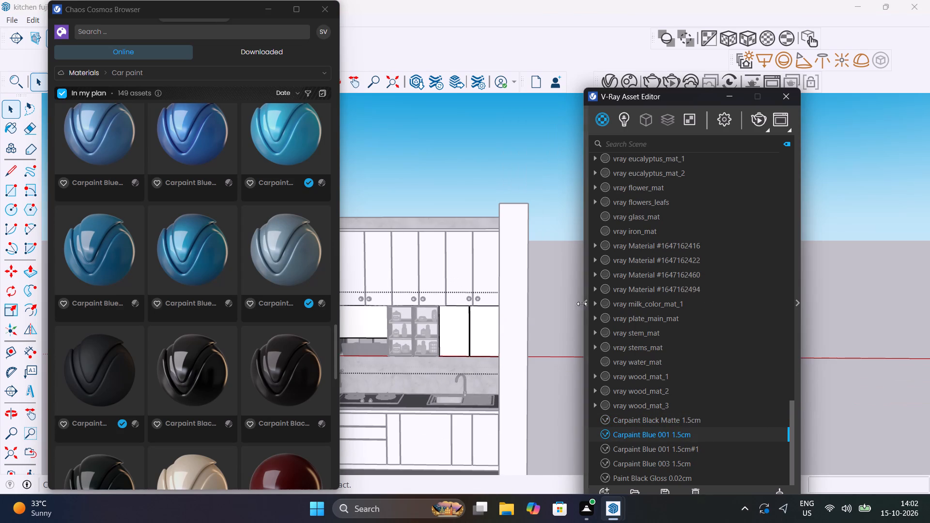
click(564, 308)
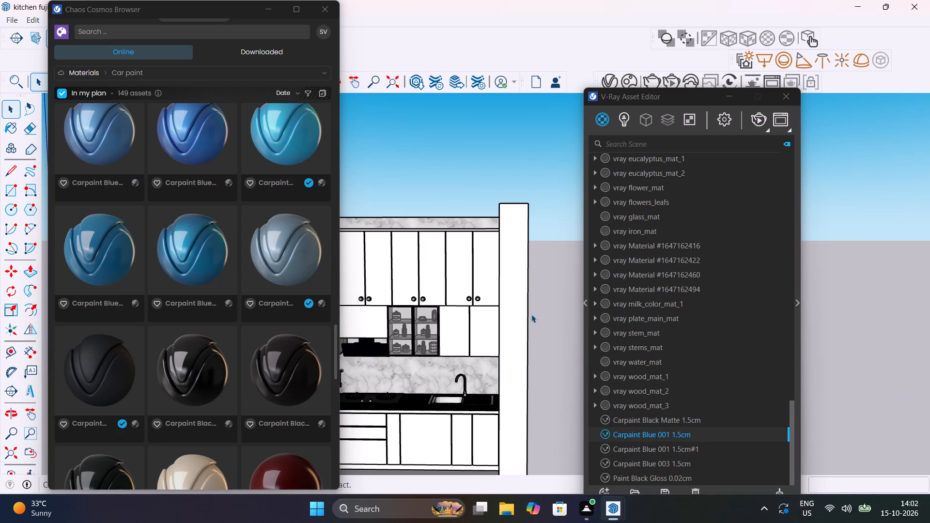
Close the asset editor and hide the four glass doors of the open-shelf wall cabinets beside the range hood.
middle_drag(516, 307, 630, 305)
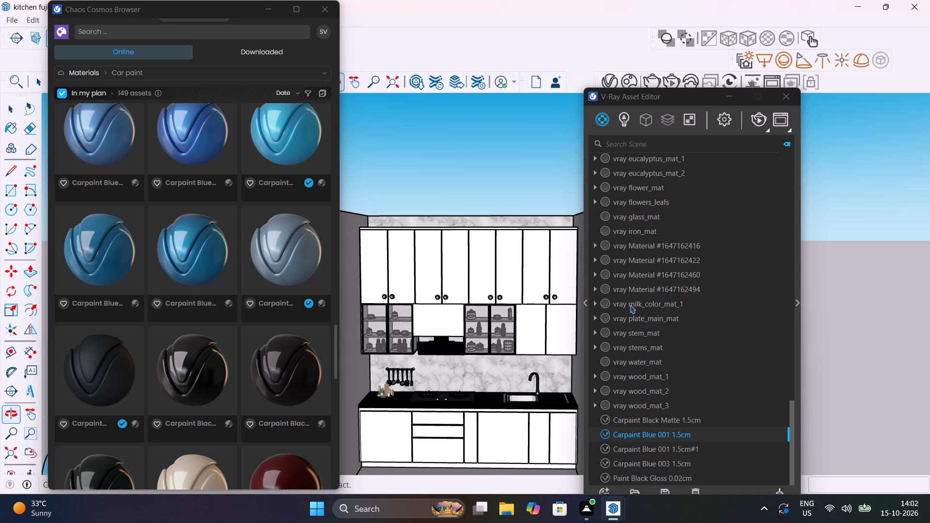
shift+middle_drag(479, 315, 539, 325)
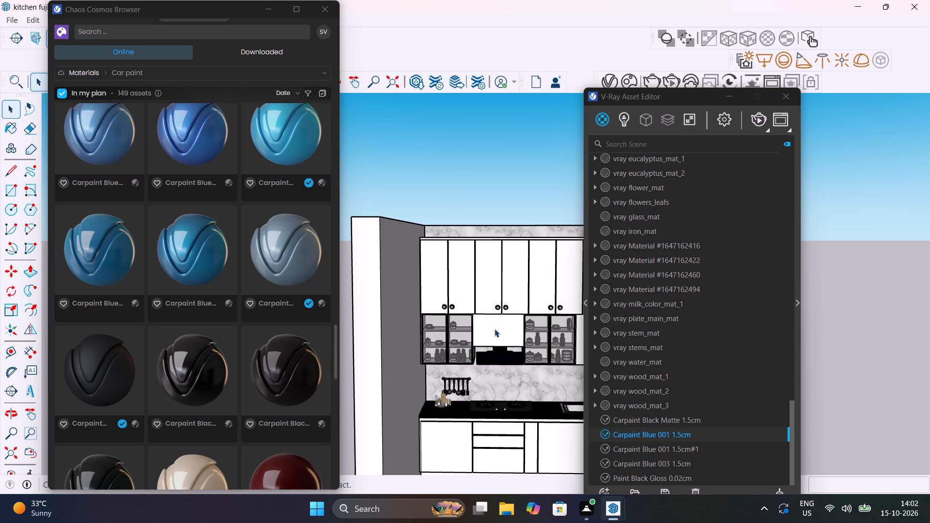
scroll(443, 335, up, 14)
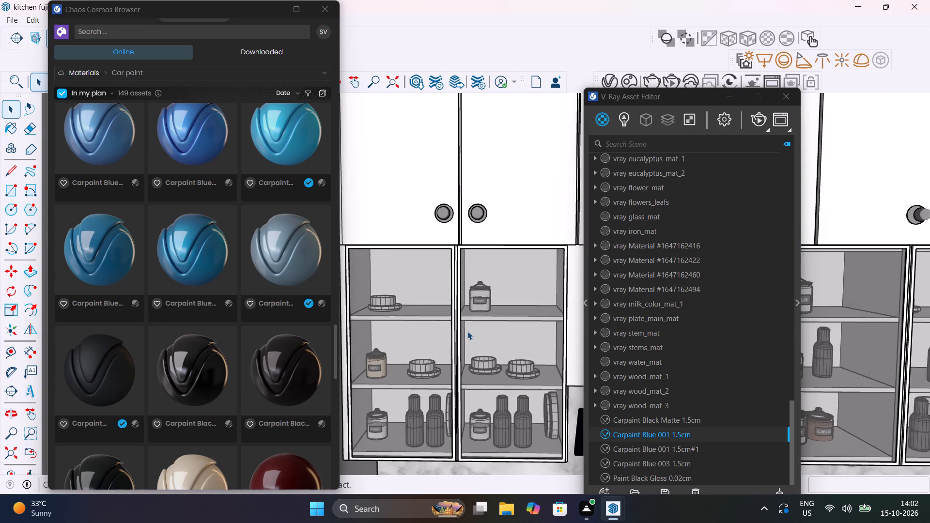
middle_drag(473, 328, 479, 271)
scroll(481, 277, down, 3)
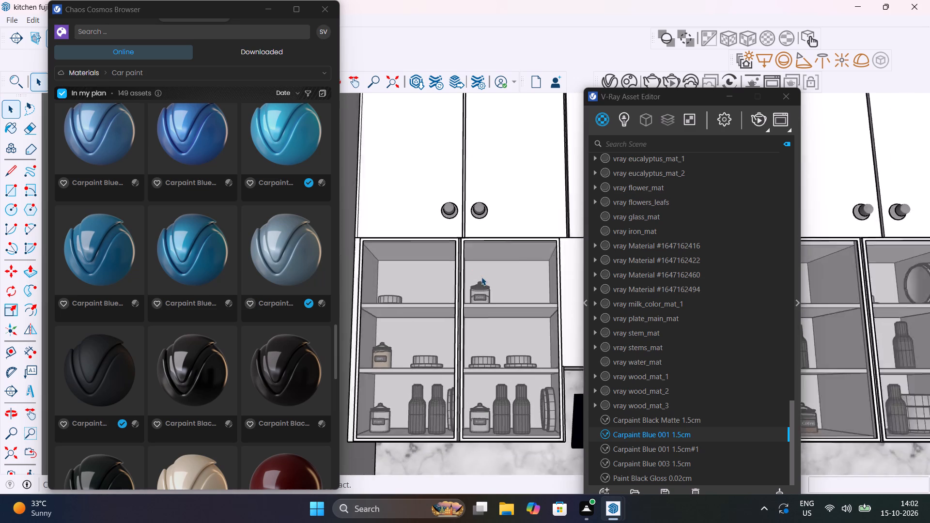
click(786, 97)
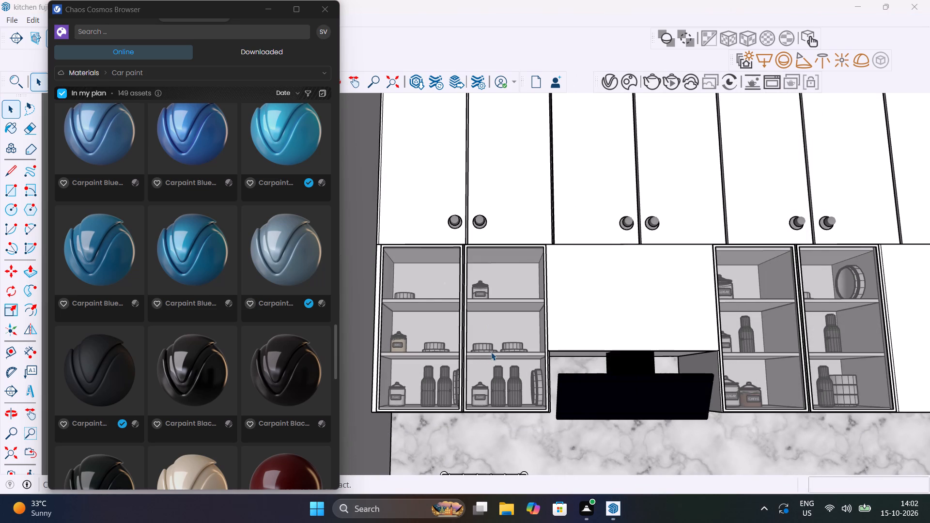
click(425, 300)
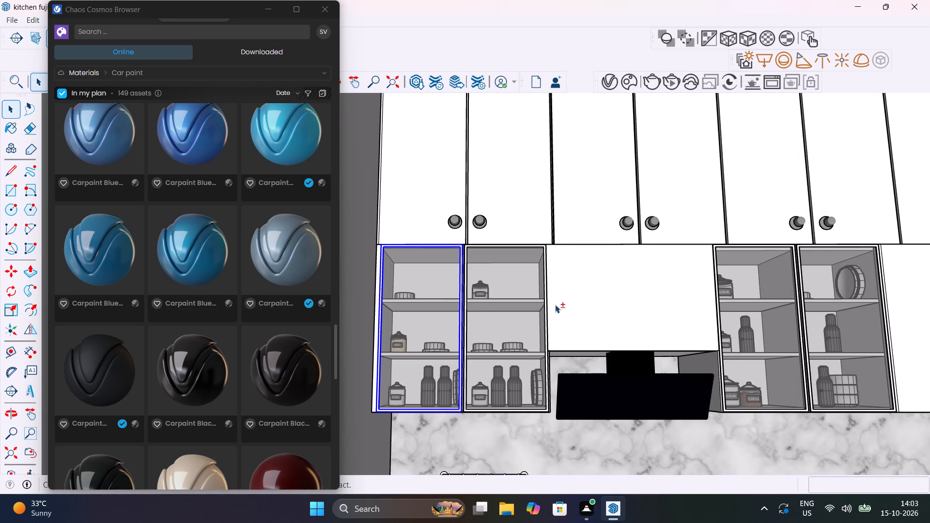
shift+click(512, 313)
shift+click(735, 312)
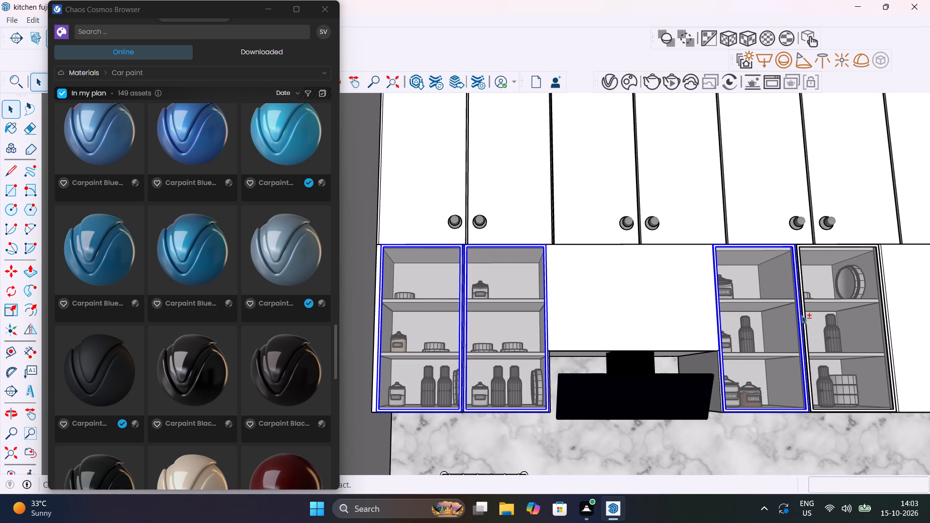
shift+click(830, 319)
shift+right_click(830, 319)
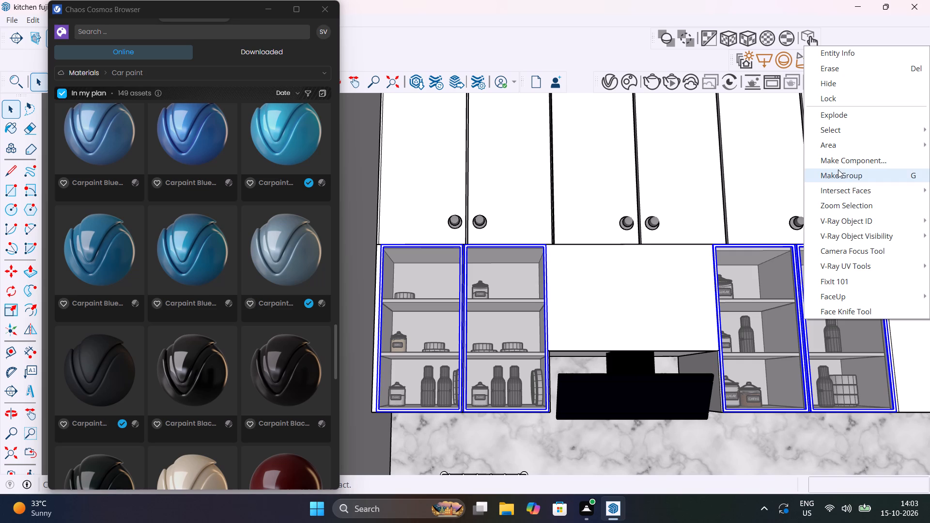
shift+click(839, 85)
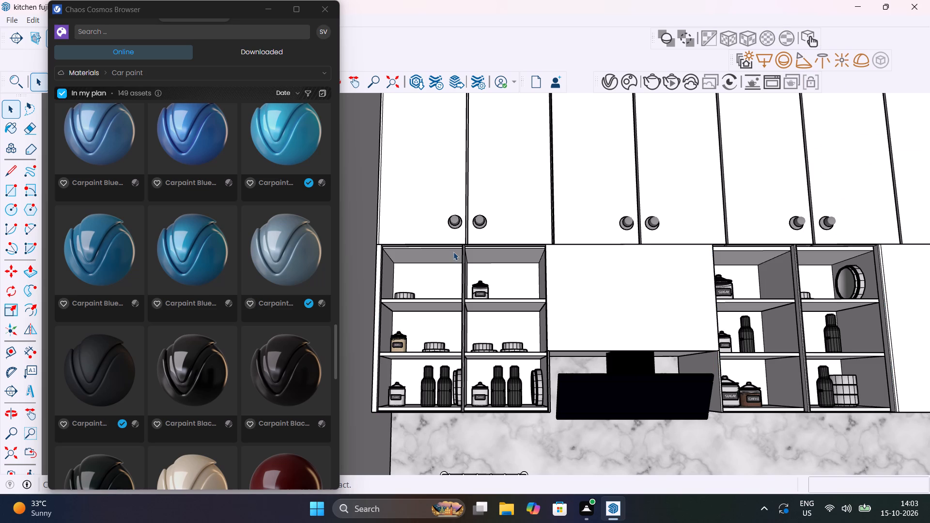
Draw a V-Ray rectangle light across the ceiling of the top compartment in the first glass cabinet, farthest from the sink.
click(766, 58)
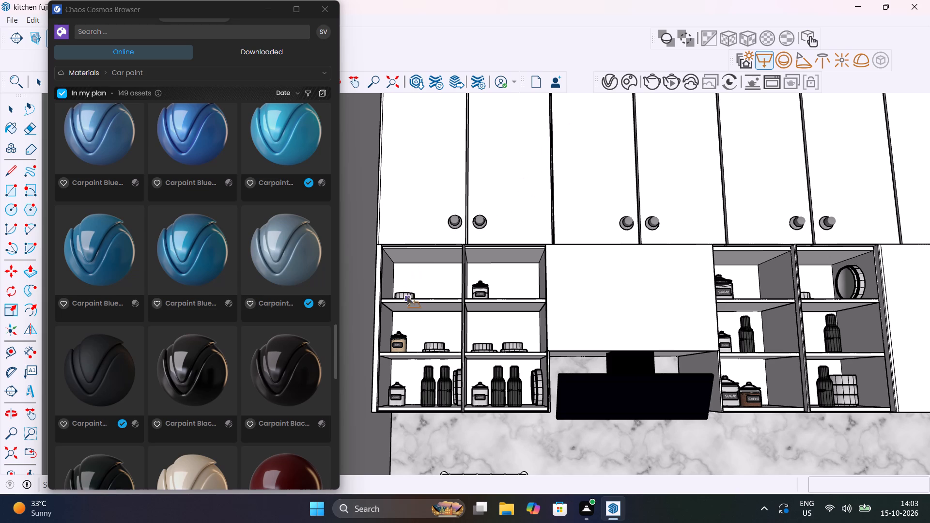
scroll(419, 302, down, 1)
middle_drag(409, 292, 415, 222)
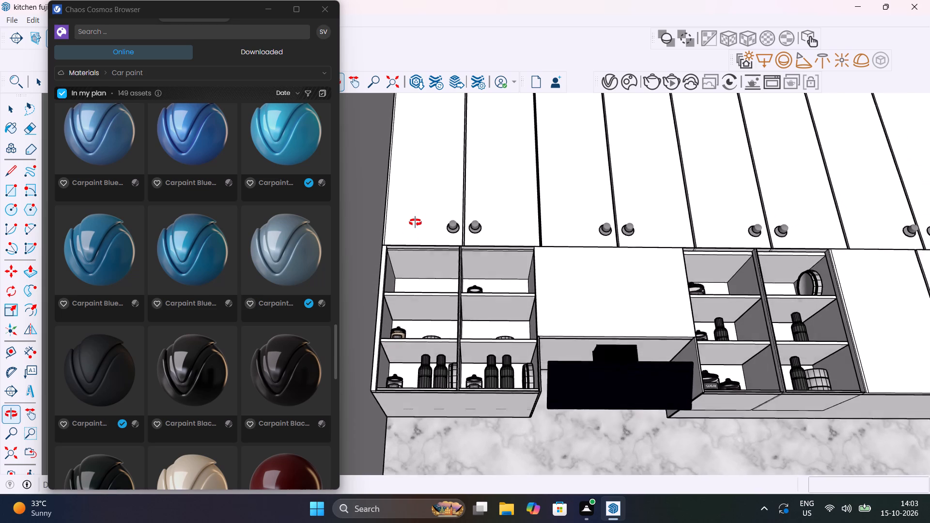
middle_drag(415, 222, 428, 290)
scroll(410, 277, up, 9)
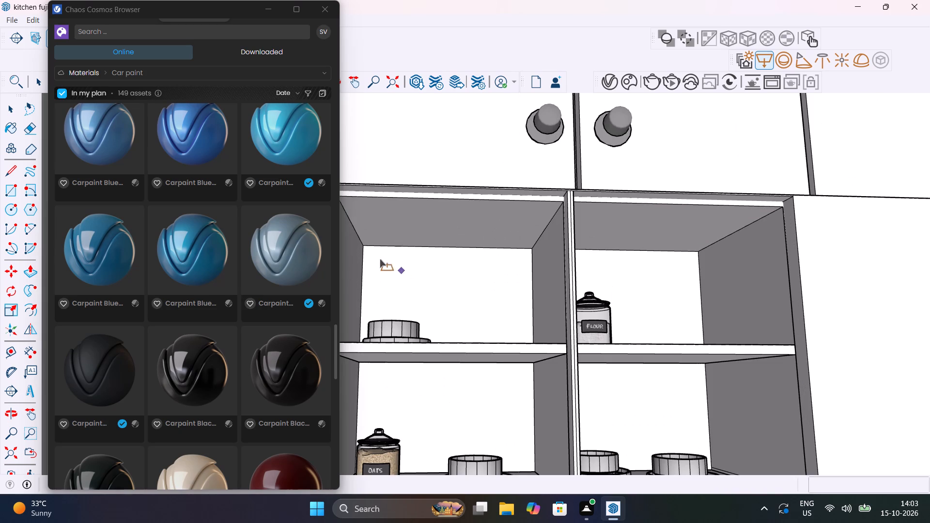
click(365, 246)
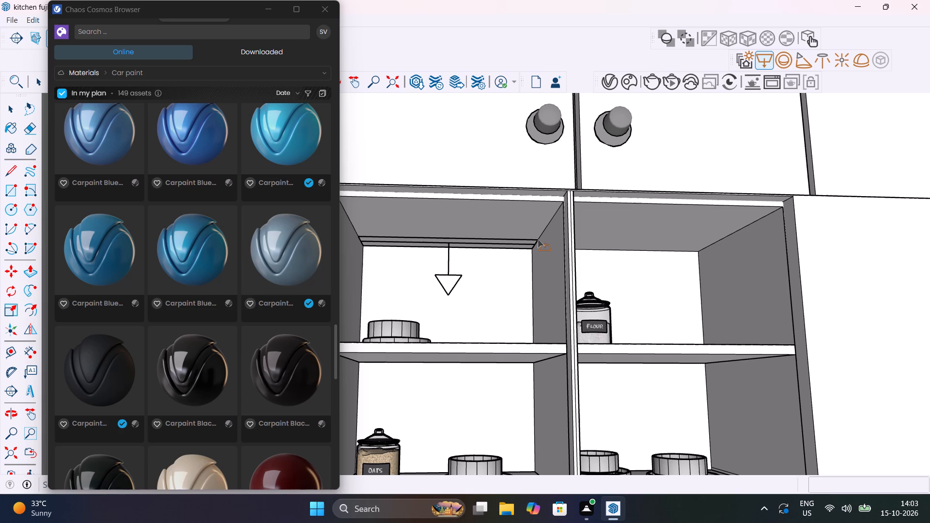
click(538, 239)
Select the new rectangle light and scale it down along the blue axis to shorten its direction arrow.
scroll(540, 256, down, 7)
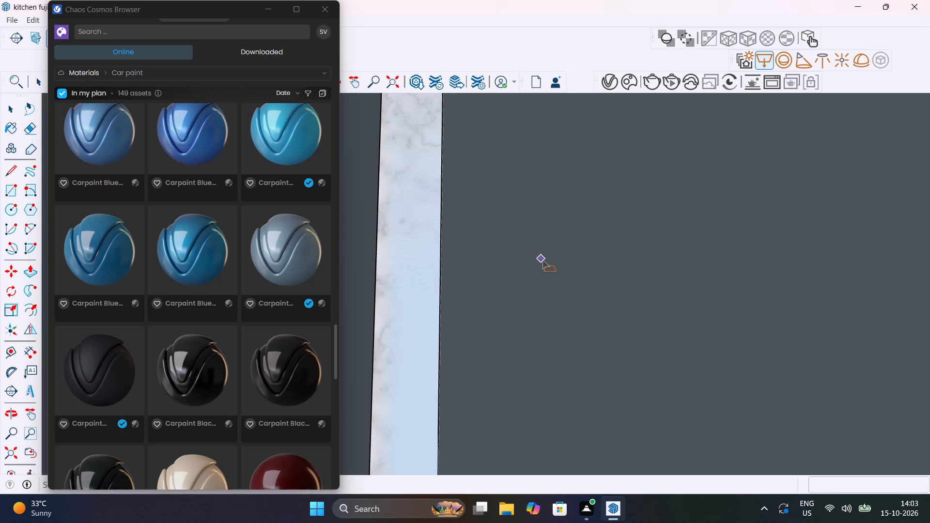
click(17, 461)
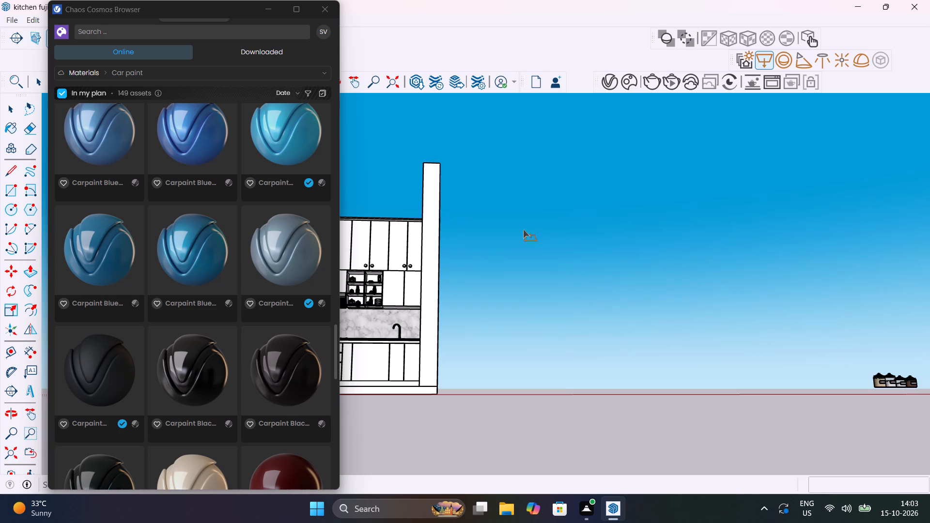
shift+middle_drag(413, 279, 605, 285)
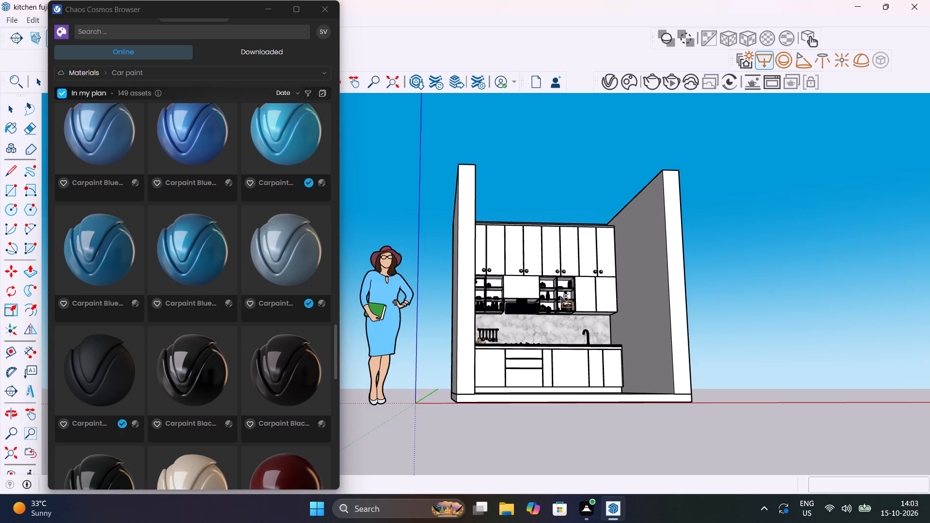
scroll(492, 285, up, 20)
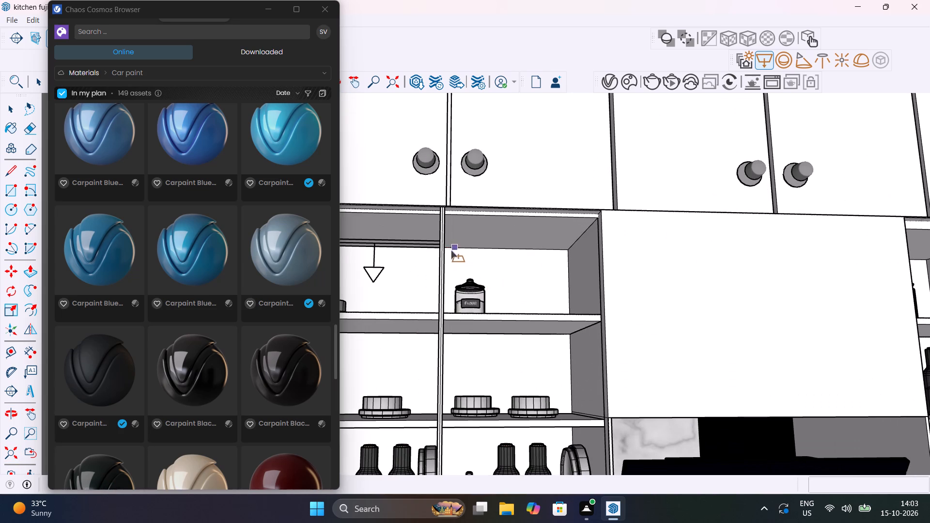
shift+middle_drag(425, 266, 495, 264)
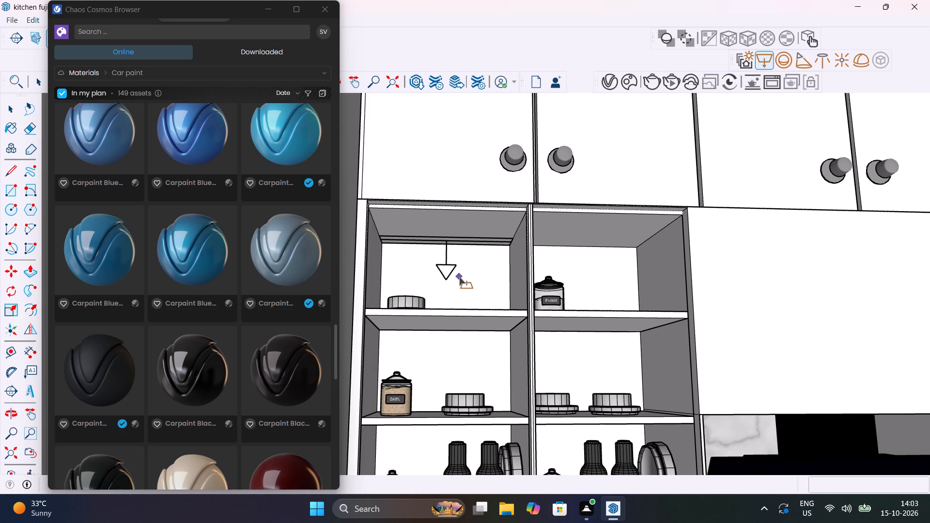
key(space)
click(454, 267)
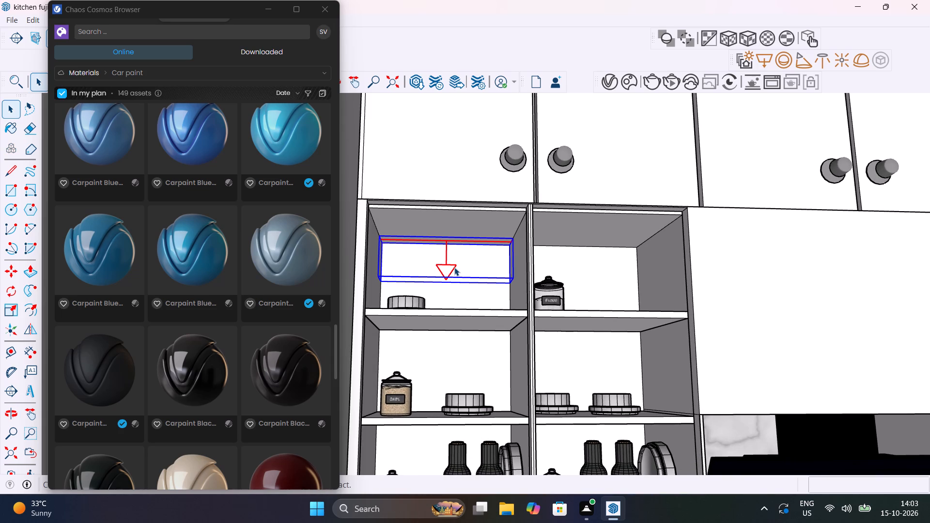
key(s)
click(449, 282)
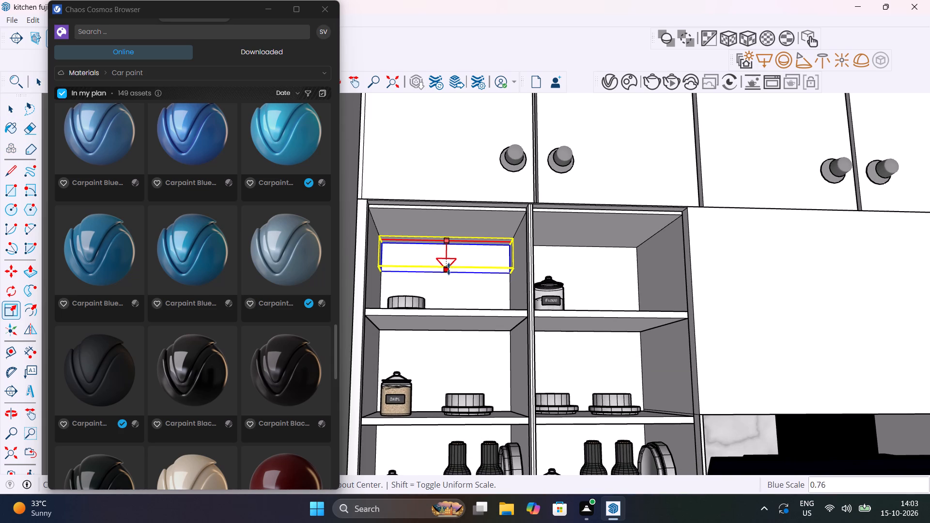
click(449, 259)
key(space)
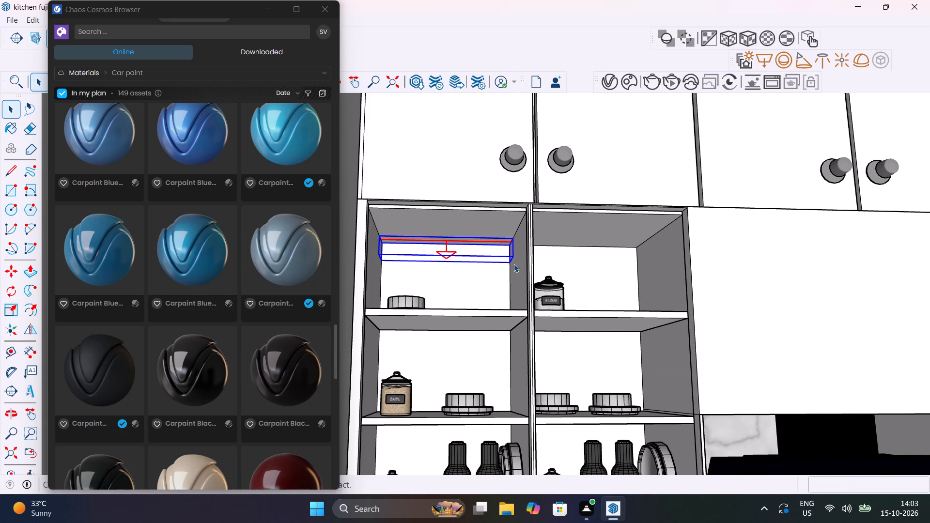
Draw a second V-Ray rectangle light across the ceiling of the adjacent top compartment holding the flour jar.
click(768, 64)
click(768, 61)
middle_drag(589, 219, 583, 219)
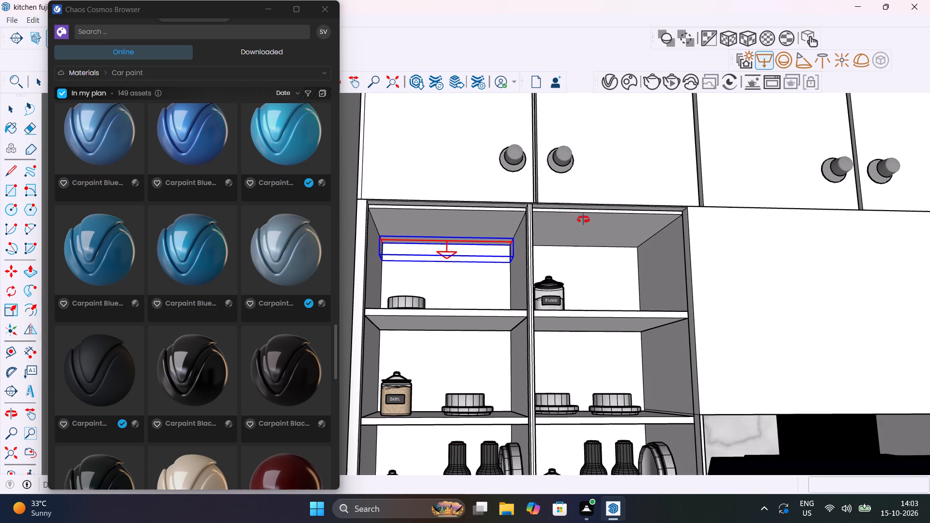
middle_drag(583, 219, 527, 234)
scroll(531, 238, up, 9)
click(532, 236)
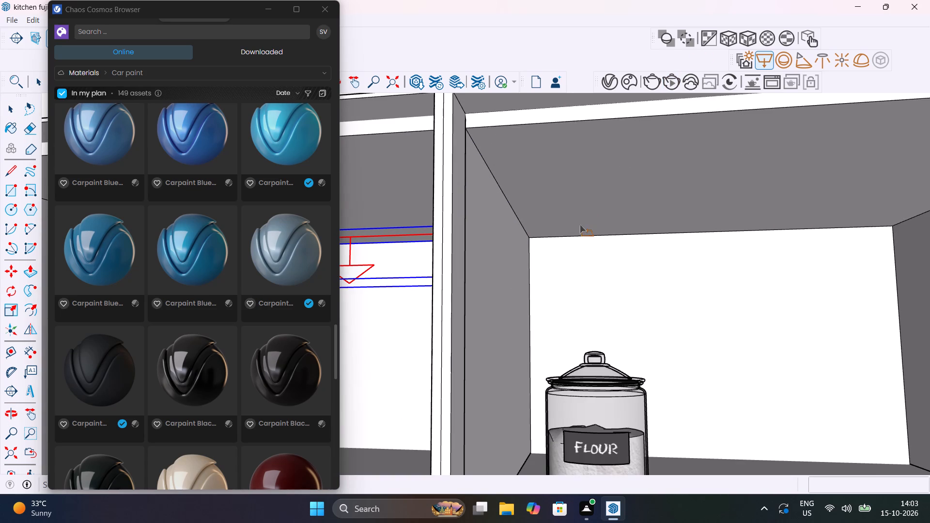
scroll(580, 225, down, 7)
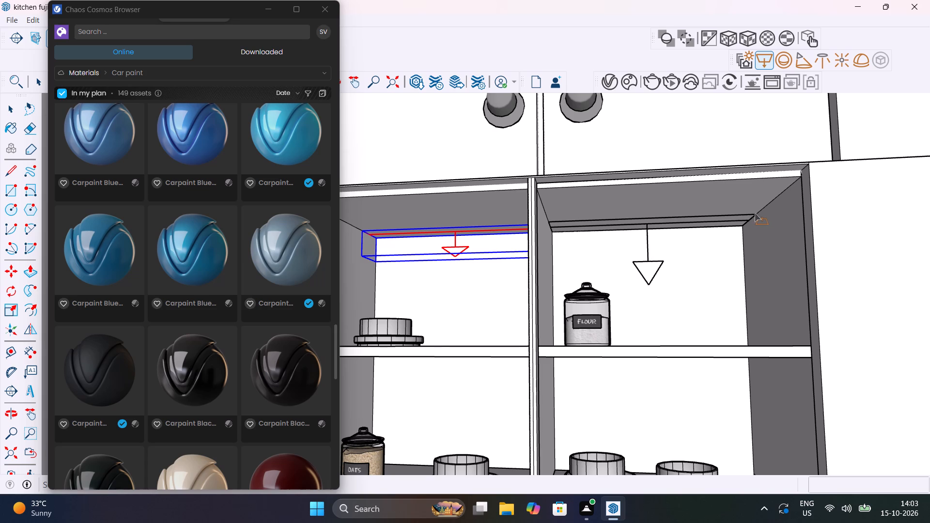
click(756, 215)
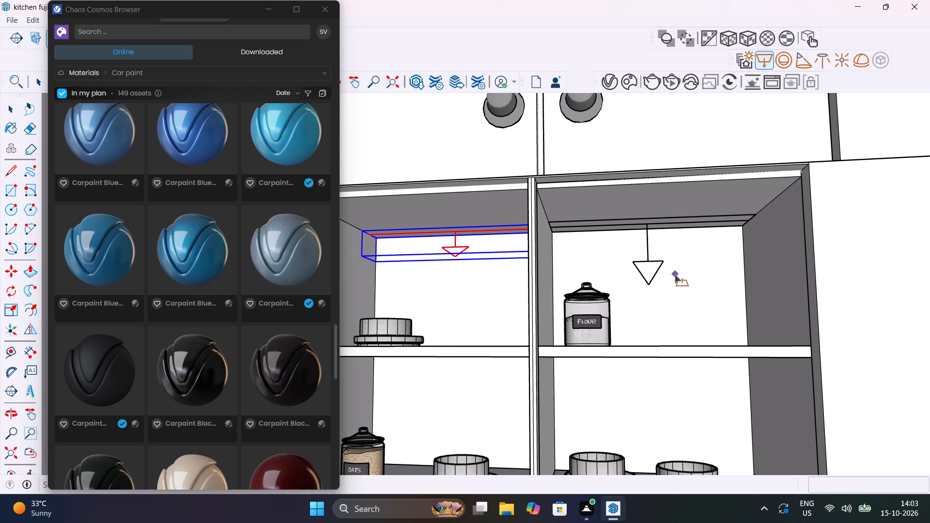
Scale the light above the flour jar down along the blue axis to shorten its direction arrow.
key(space)
click(653, 275)
key(s)
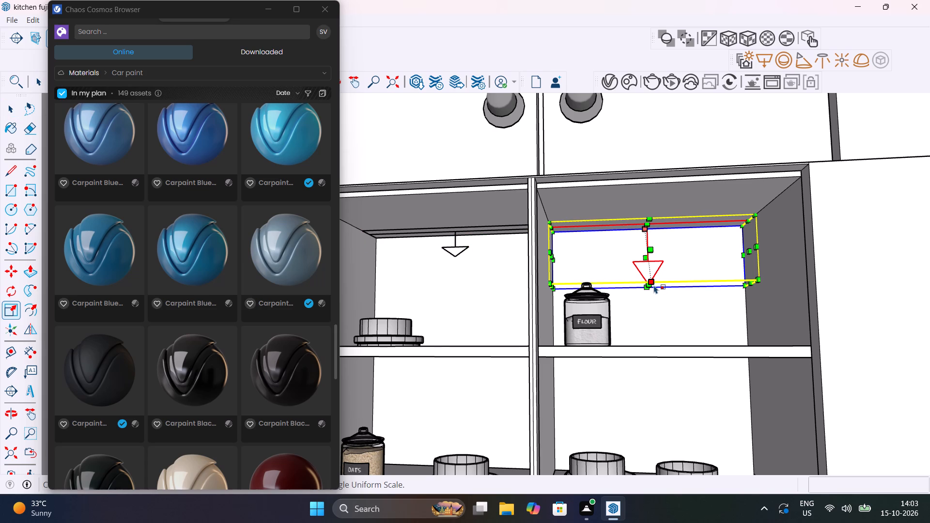
click(646, 285)
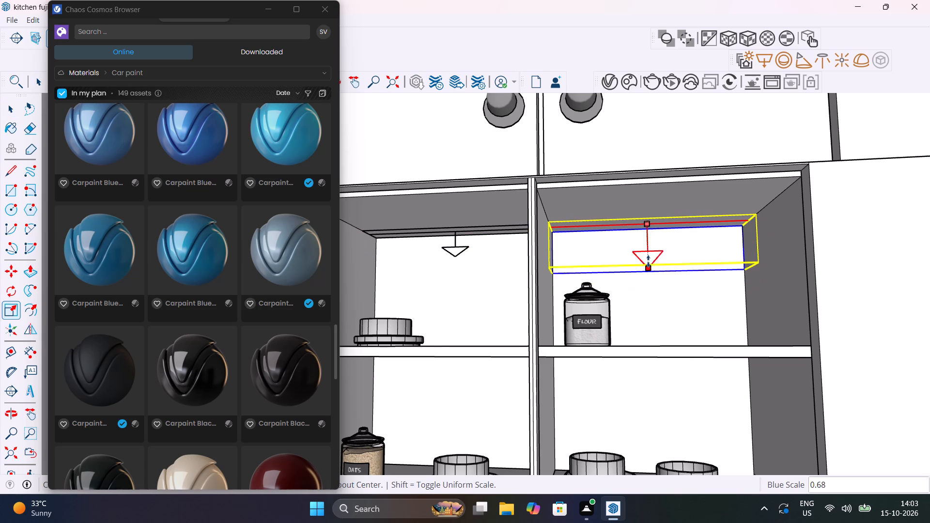
click(648, 243)
Draw a V-Ray rectangle light across the ceiling of the top compartment holding the sugar jar, beyond the range hood.
scroll(664, 275, down, 15)
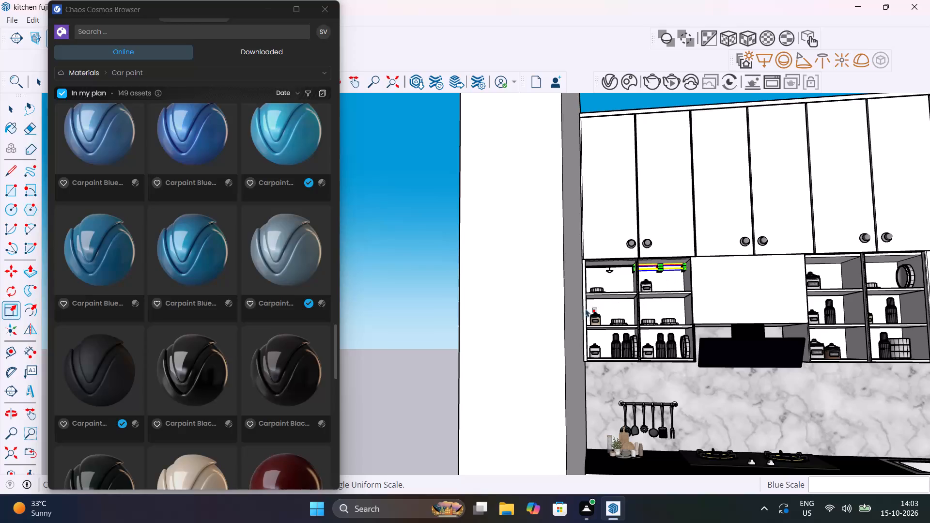
click(419, 301)
shift+middle_drag(802, 316, 575, 321)
scroll(640, 266, up, 10)
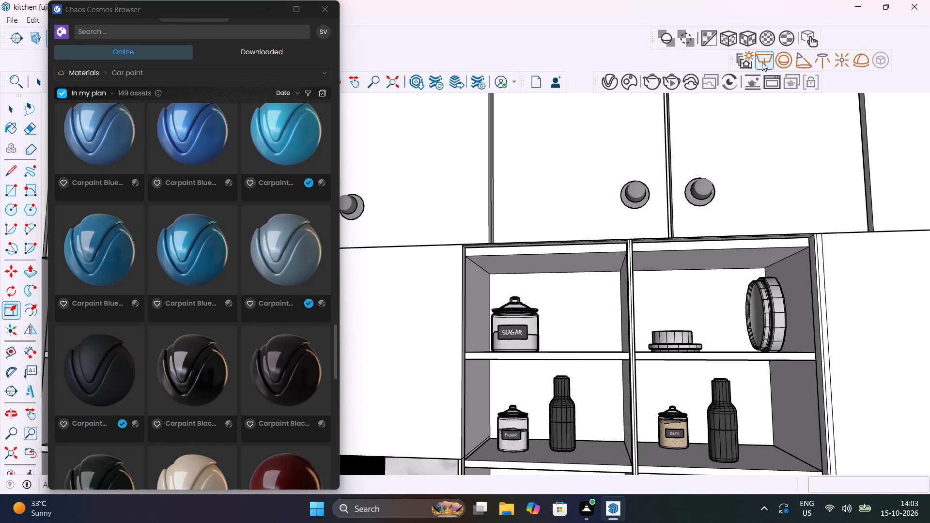
click(762, 62)
click(494, 277)
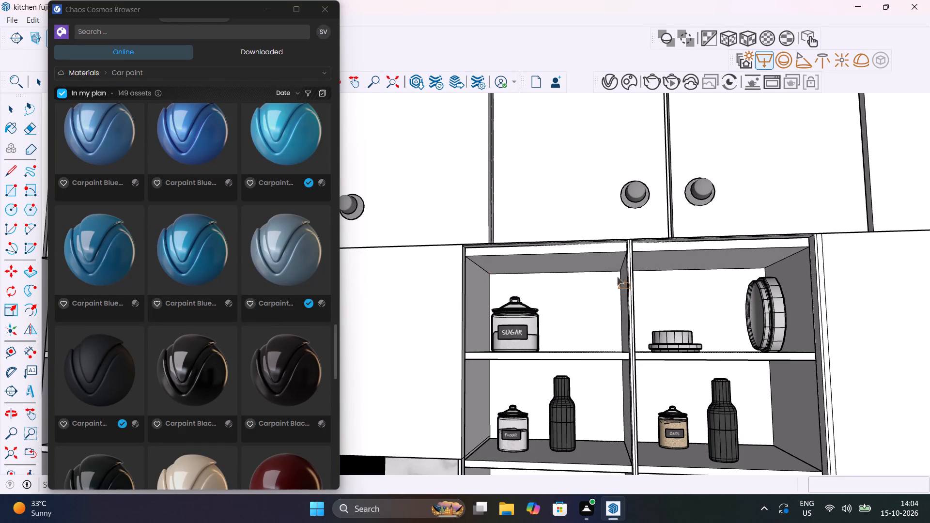
scroll(617, 277, up, 8)
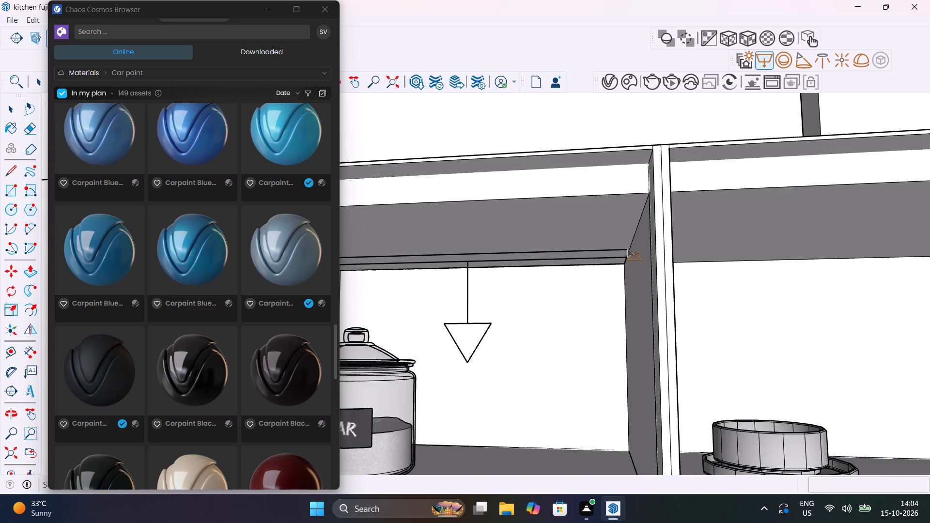
click(627, 247)
Scale the light above the sugar jar along the blue axis to about 0.28.
key(space)
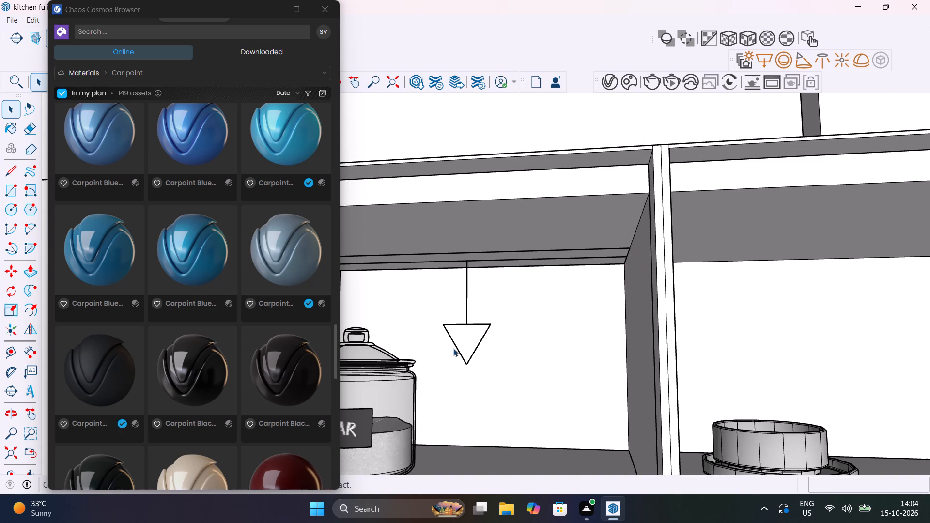
click(468, 359)
key(s)
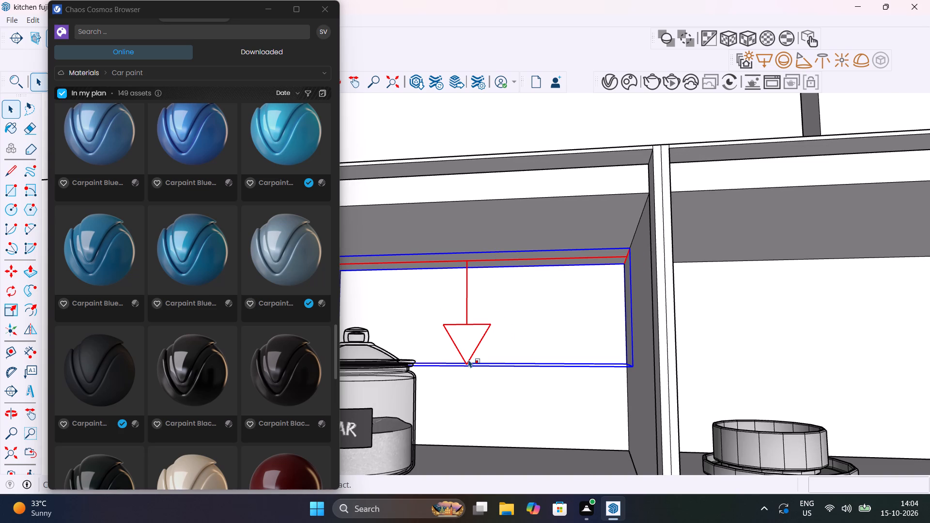
click(467, 366)
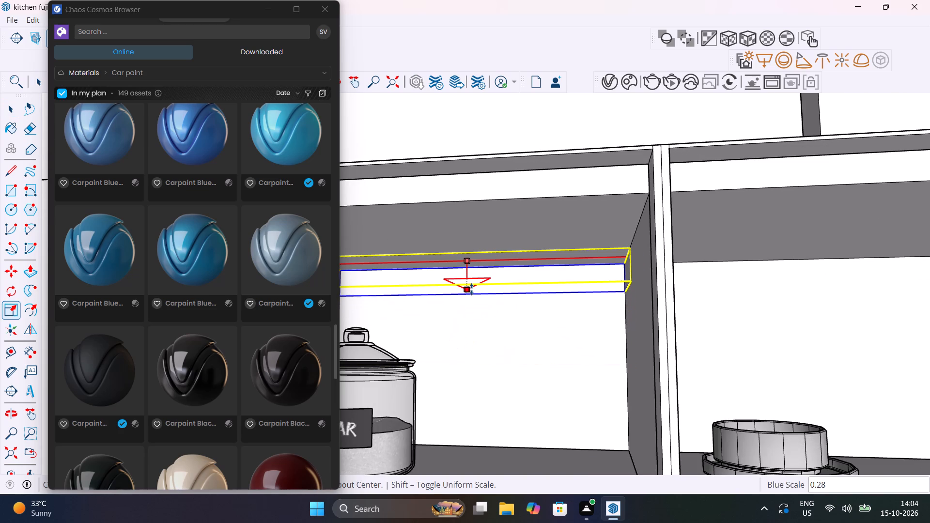
click(471, 289)
scroll(489, 312, down, 10)
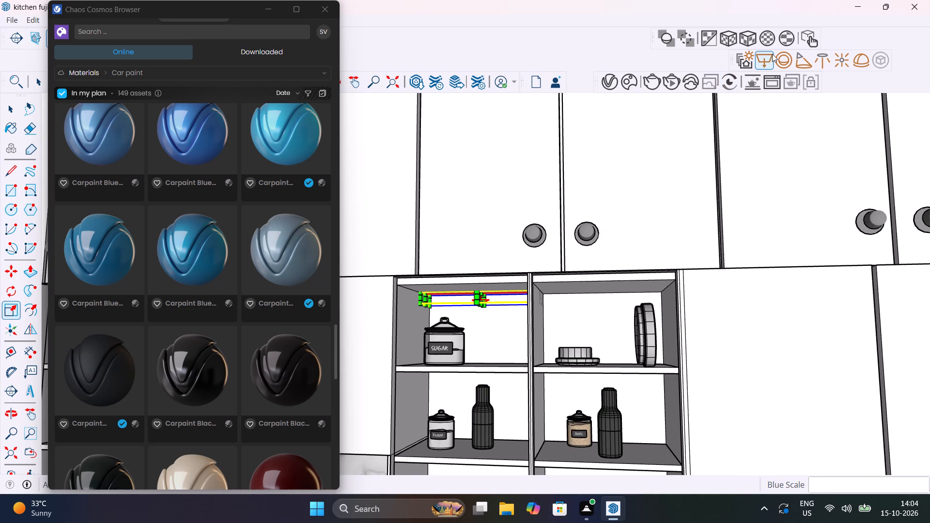
Draw a V-Ray rectangle light across the ceiling of the top compartment holding the upright plates, beside the sugar jar compartment.
click(762, 61)
scroll(557, 311, up, 5)
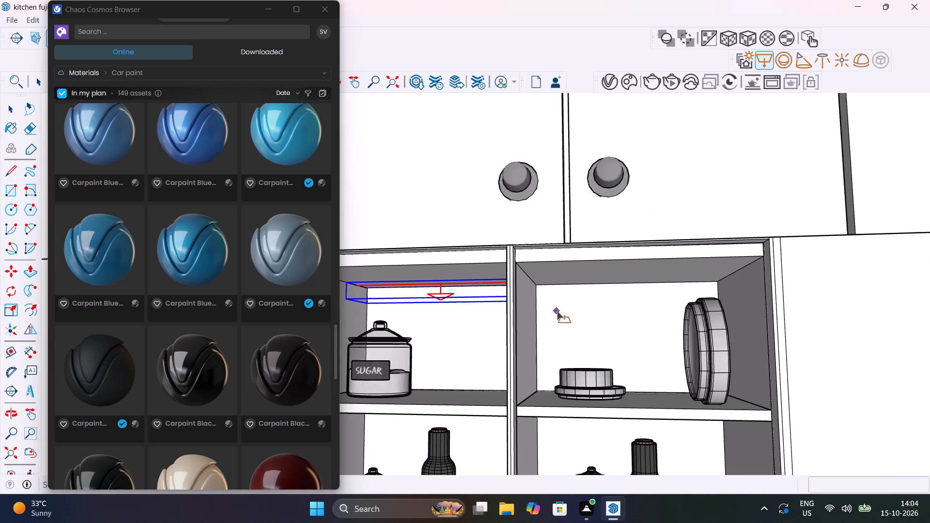
scroll(557, 311, up, 4)
click(524, 269)
scroll(699, 257, down, 7)
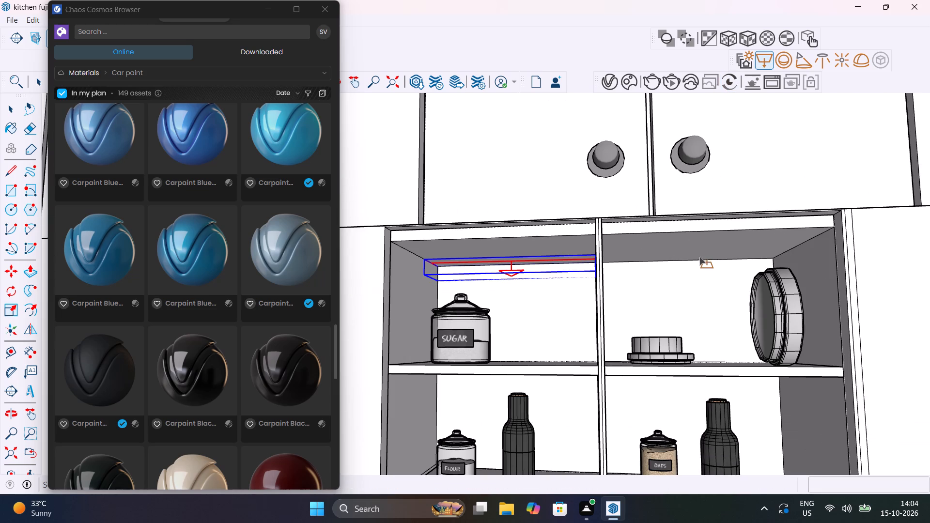
scroll(773, 256, up, 9)
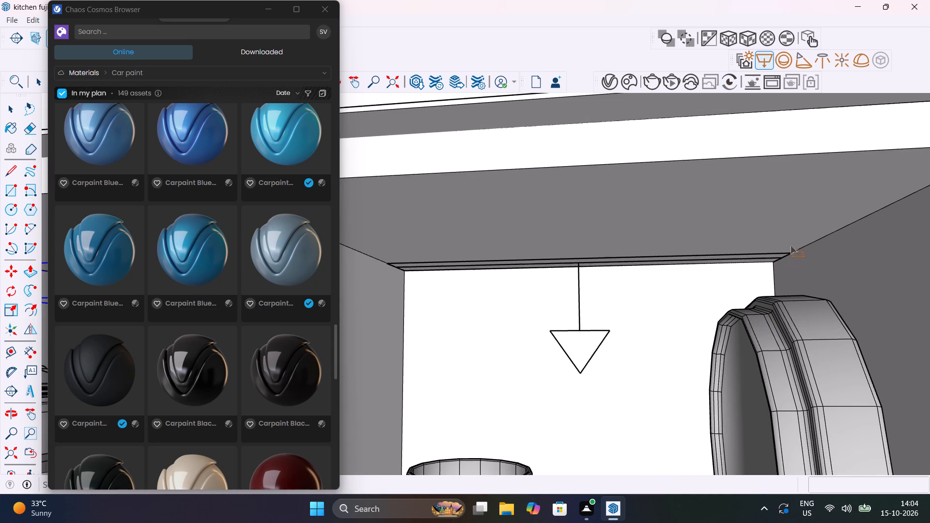
click(799, 245)
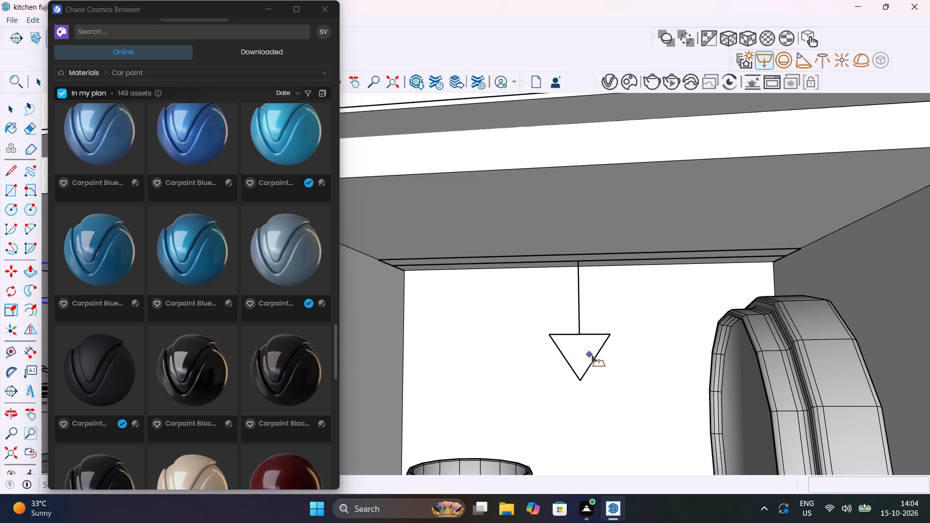
Scale the light in the plate compartment along the blue axis to about 0.24 to shorten its direction arrow.
key(space)
click(592, 363)
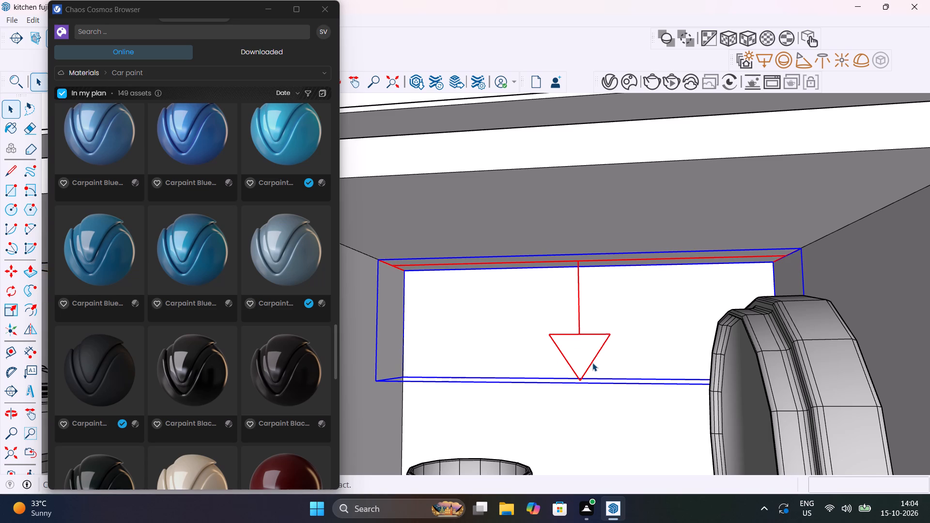
key(s)
scroll(584, 378, up, 6)
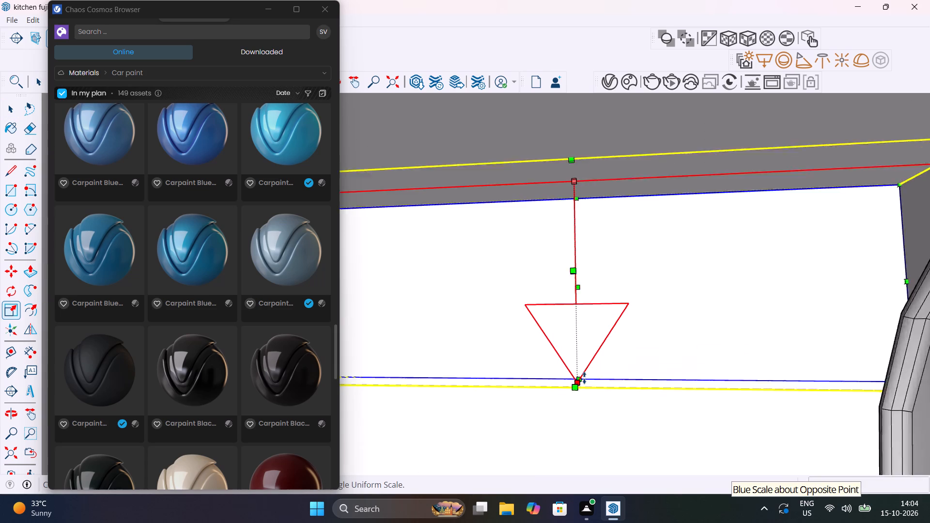
scroll(584, 378, up, 4)
click(572, 389)
scroll(577, 325, down, 7)
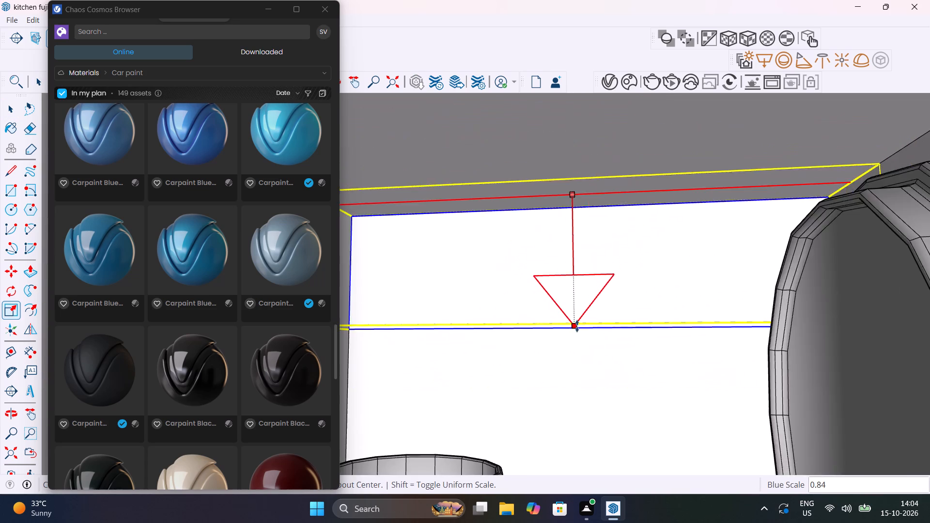
scroll(577, 326, down, 4)
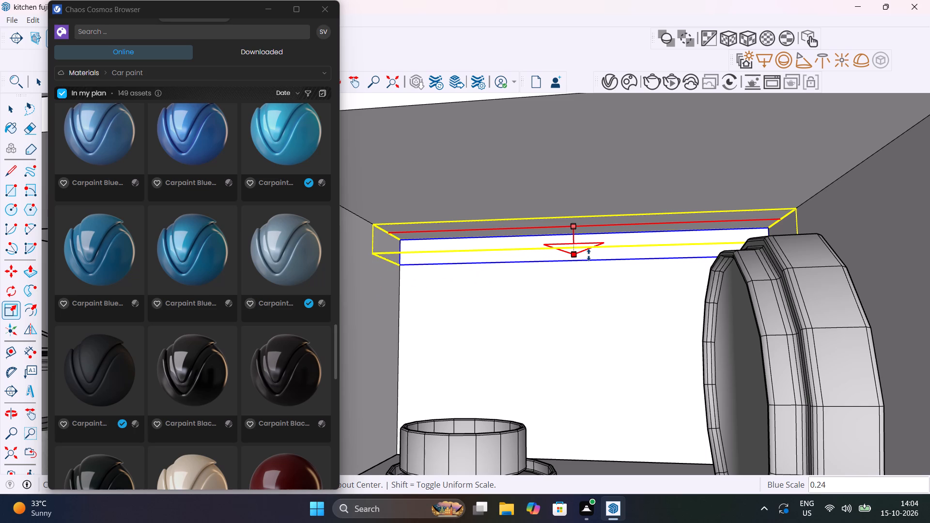
click(589, 255)
scroll(590, 302, down, 20)
scroll(590, 302, down, 1)
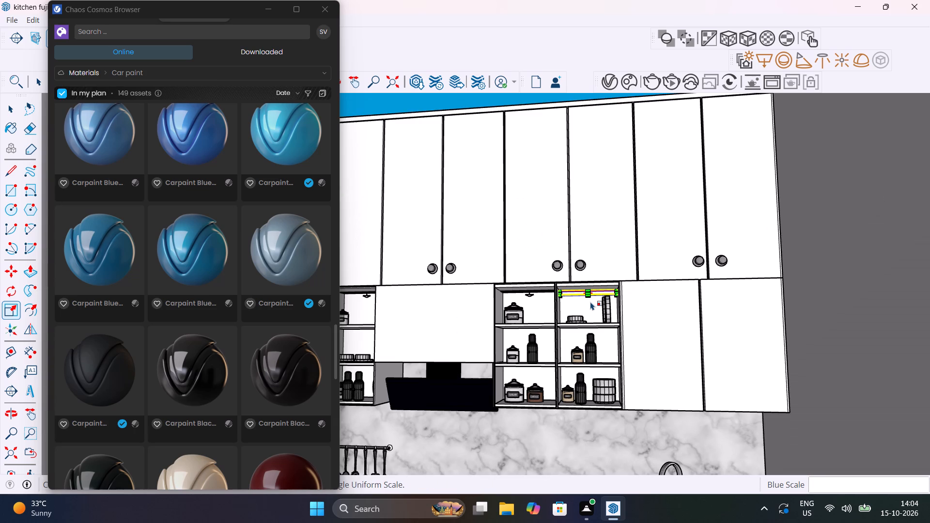
key(space)
Draw a V-Ray rectangle light along the rear underside of the open-shelf wall cabinet above the utensil rail.
scroll(590, 302, down, 7)
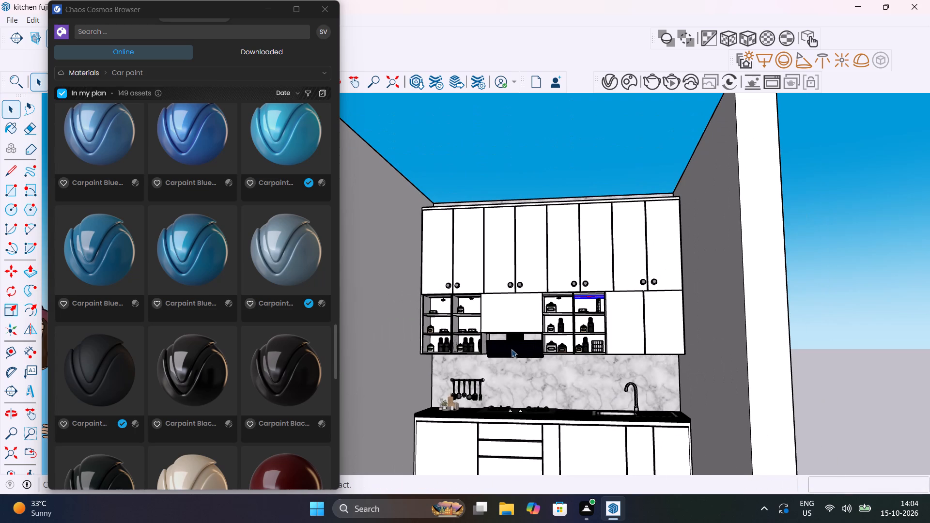
shift+middle_drag(558, 330, 608, 295)
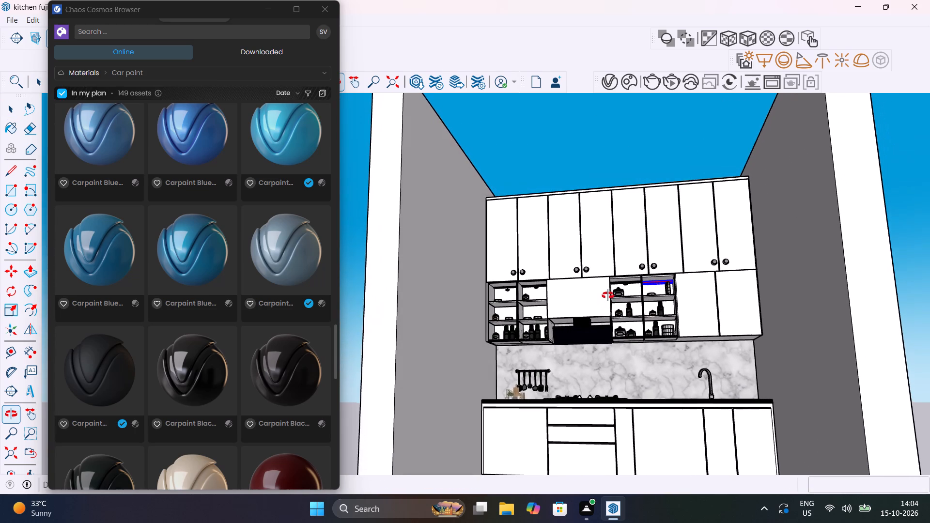
shift+middle_drag(608, 295, 607, 290)
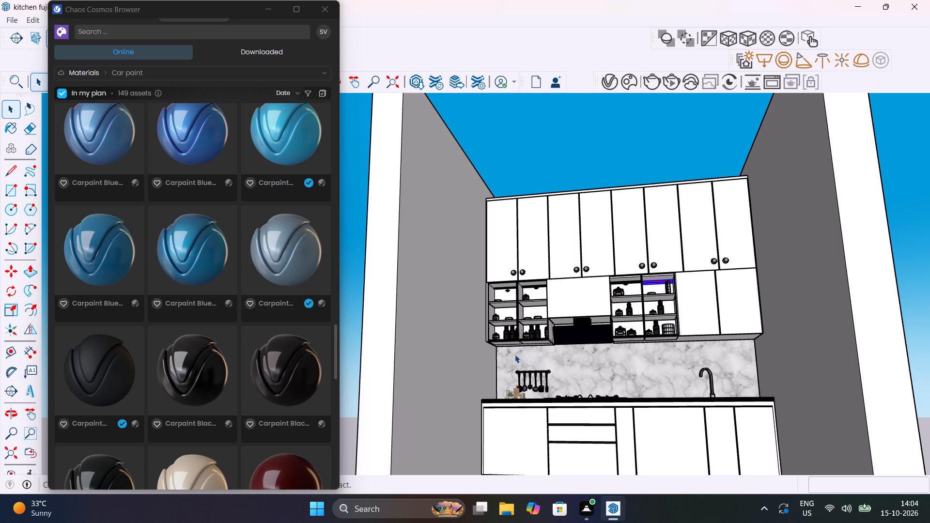
scroll(503, 355, up, 10)
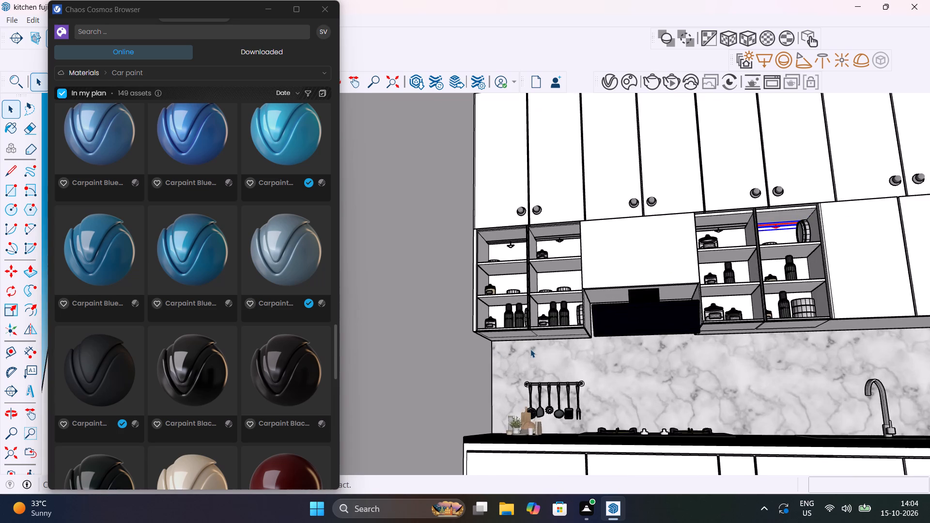
scroll(533, 347, up, 9)
click(767, 56)
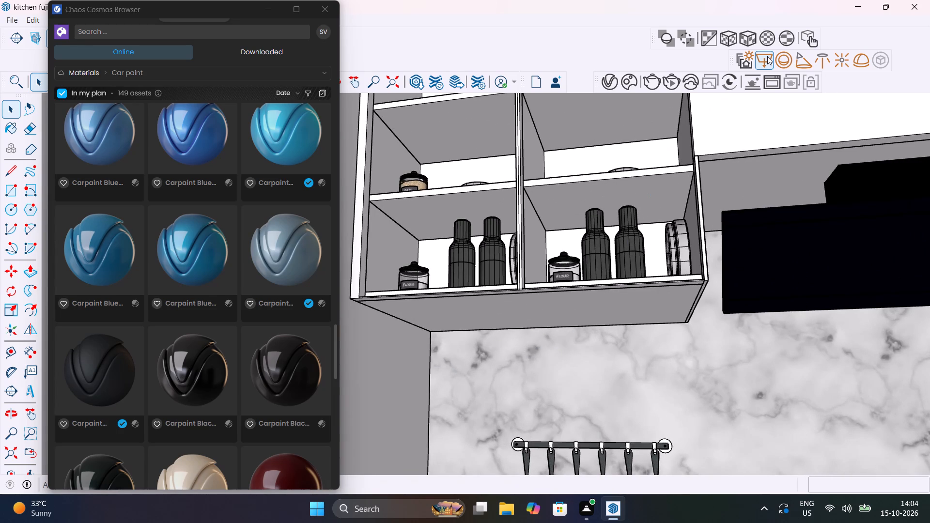
click(432, 334)
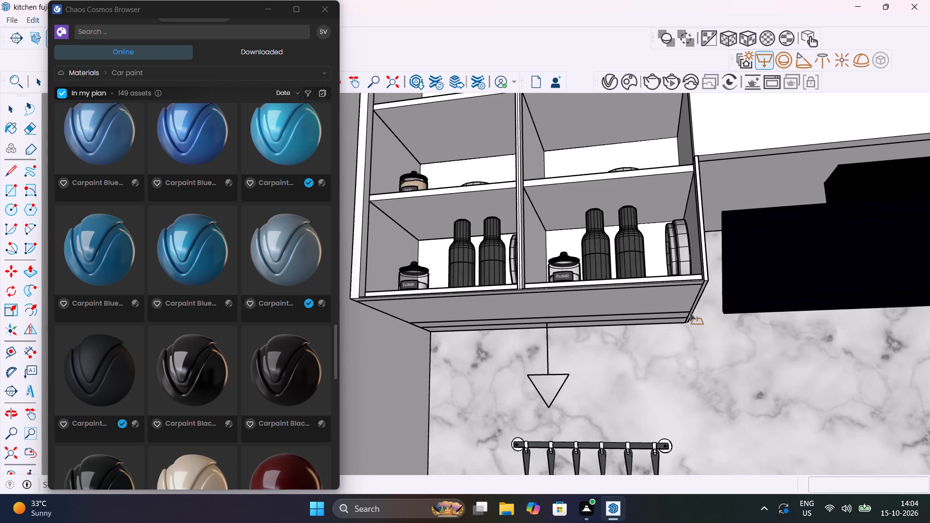
scroll(690, 313, up, 9)
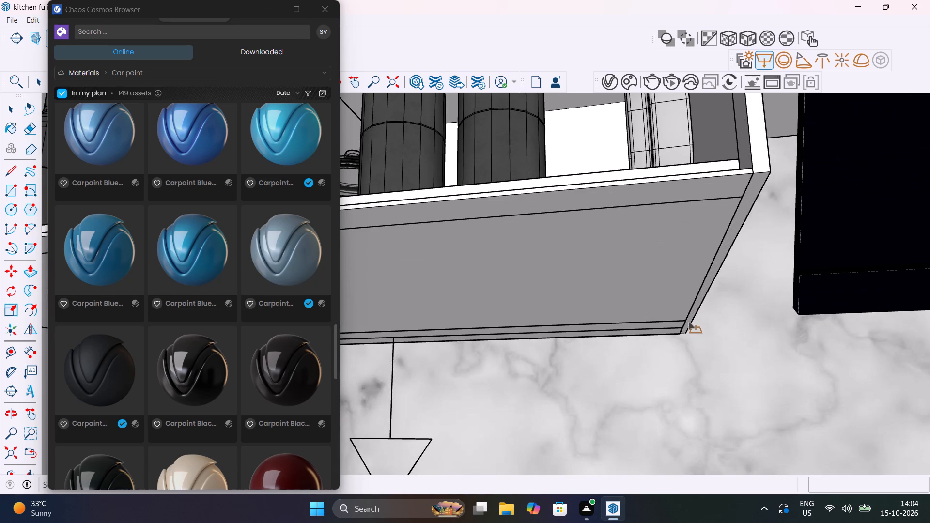
click(688, 313)
scroll(650, 366, down, 12)
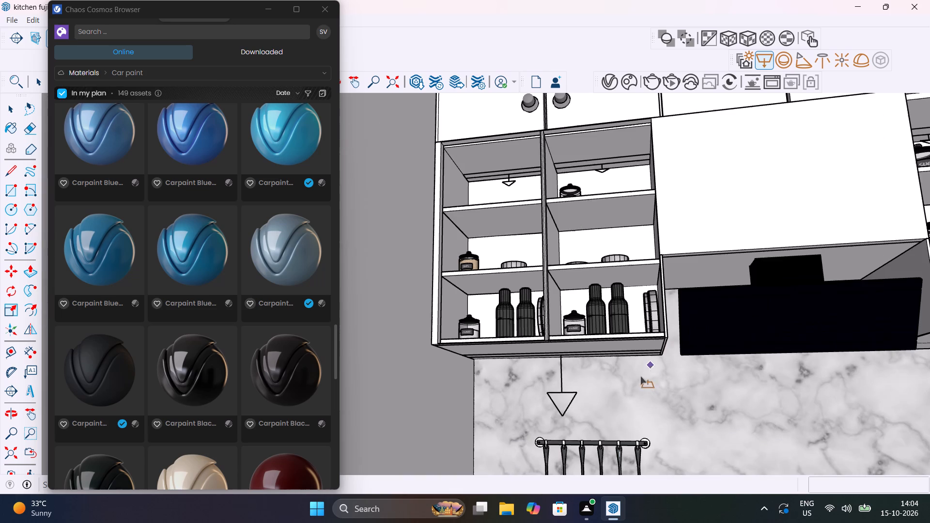
Scale the under-cabinet light above the utensil rail down along the blue axis, then deselect it.
key(s)
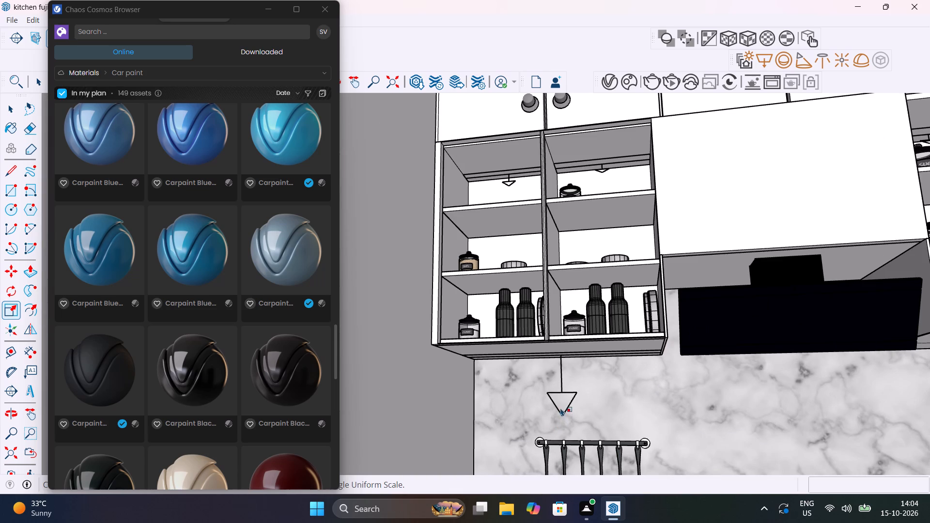
key(space)
click(561, 412)
key(s)
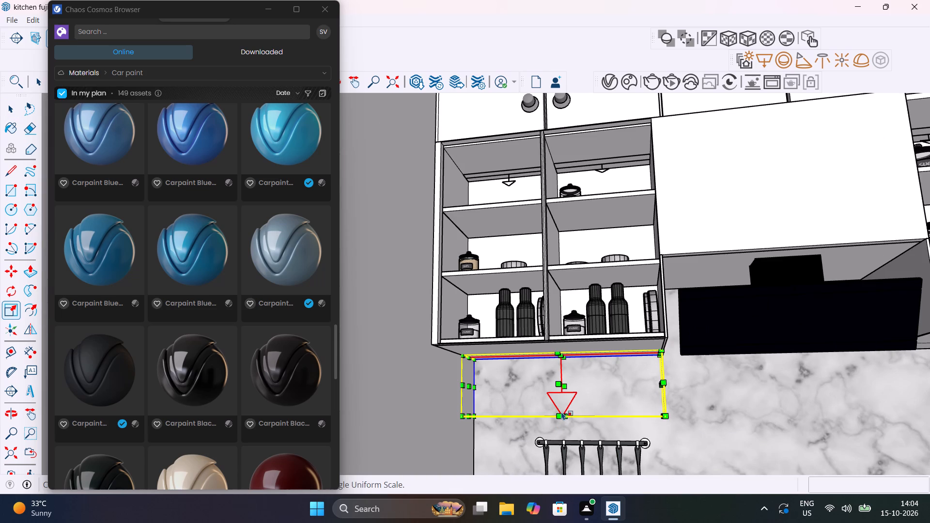
click(565, 415)
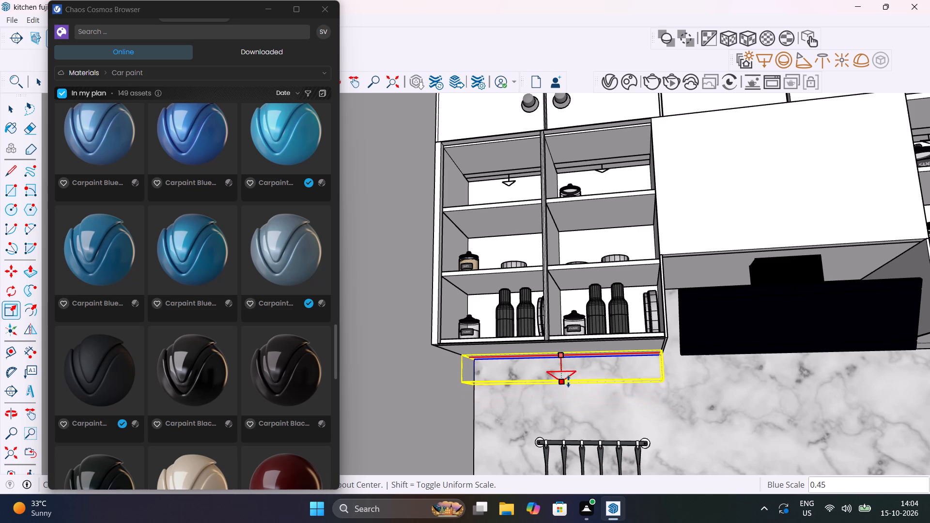
click(570, 373)
scroll(596, 406, down, 7)
key(space)
scroll(596, 403, down, 4)
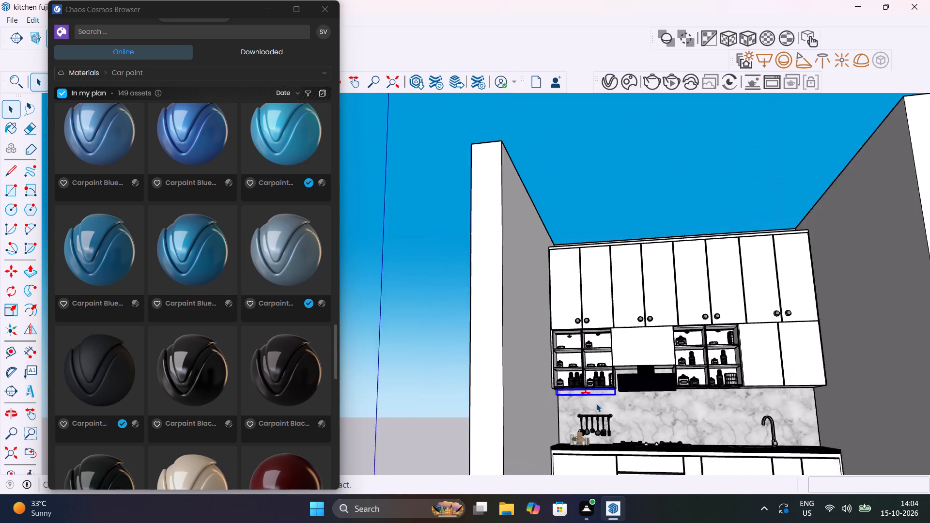
scroll(596, 403, down, 8)
click(530, 397)
Close the Chaos Cosmos browser and unhide all hidden objects in the model.
scroll(649, 398, up, 3)
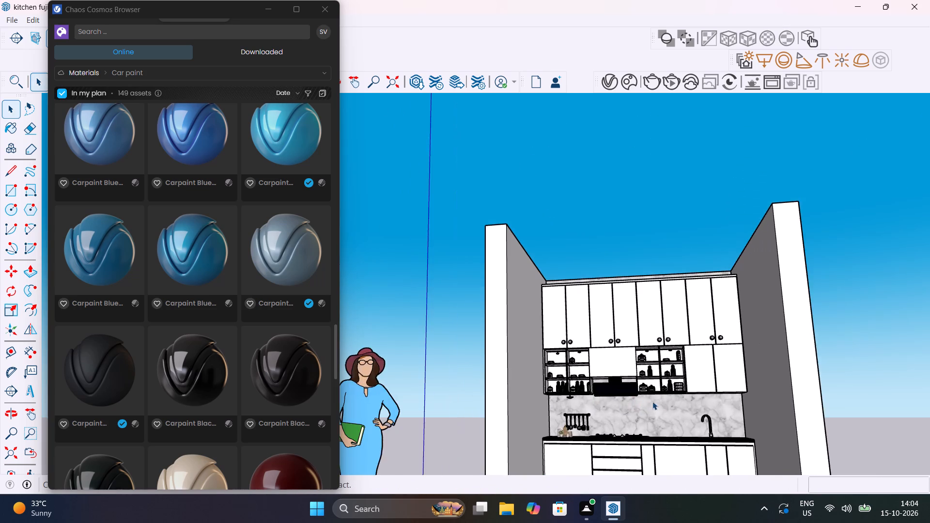
middle_drag(652, 401, 682, 462)
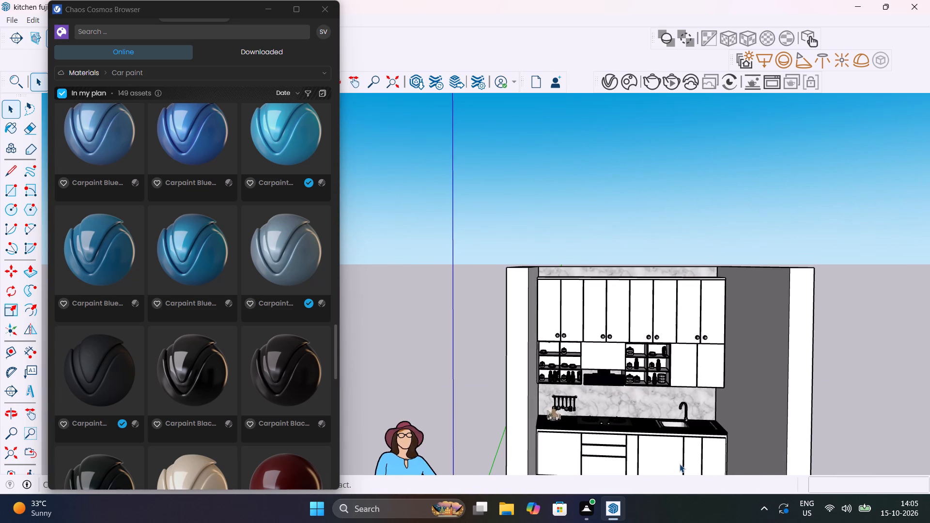
scroll(695, 373, up, 8)
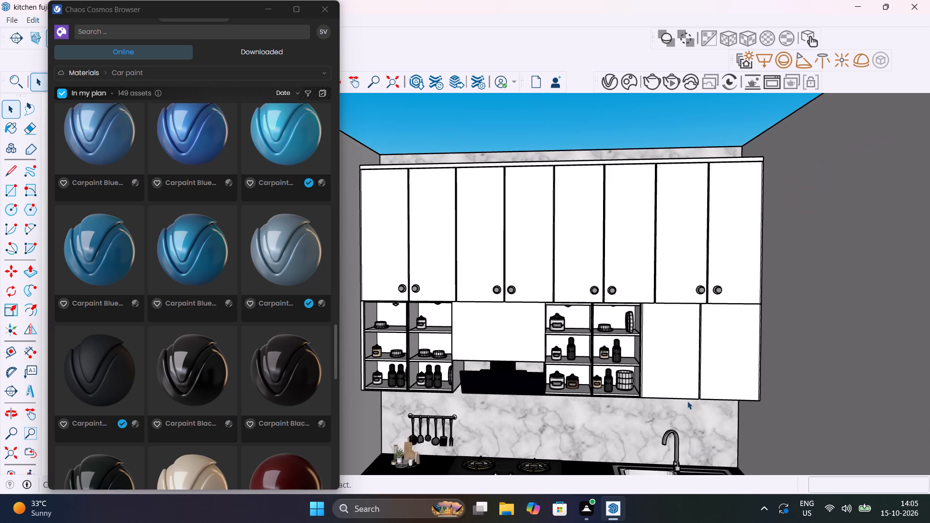
middle_drag(691, 392, 656, 398)
scroll(658, 409, down, 6)
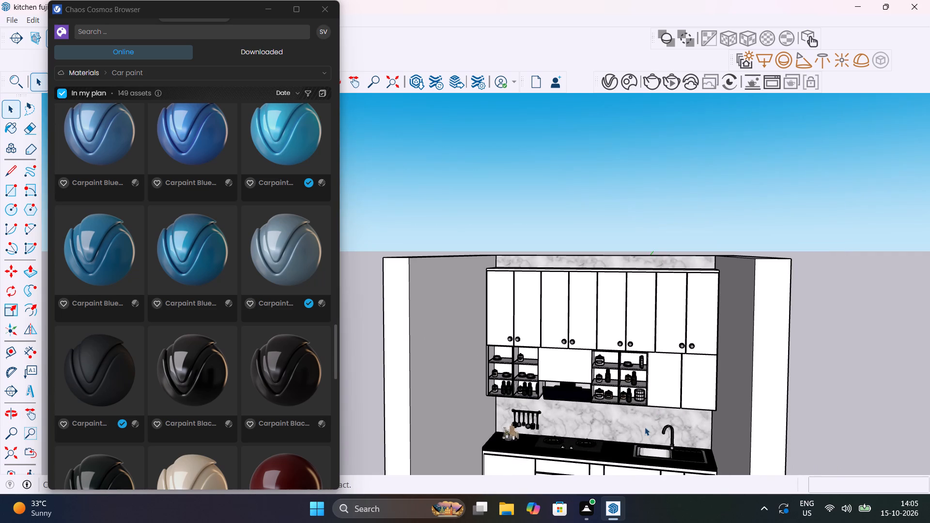
scroll(644, 427, down, 1)
middle_drag(645, 428, 666, 443)
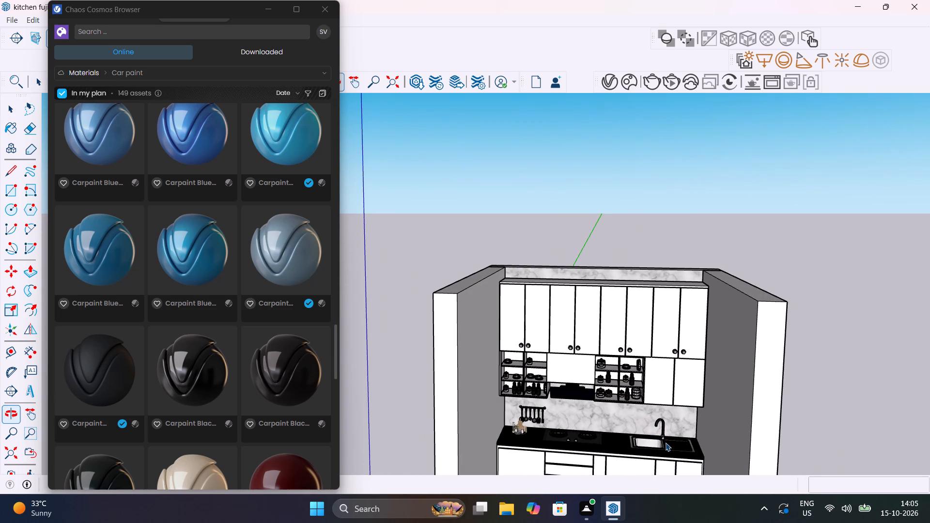
scroll(654, 417, down, 6)
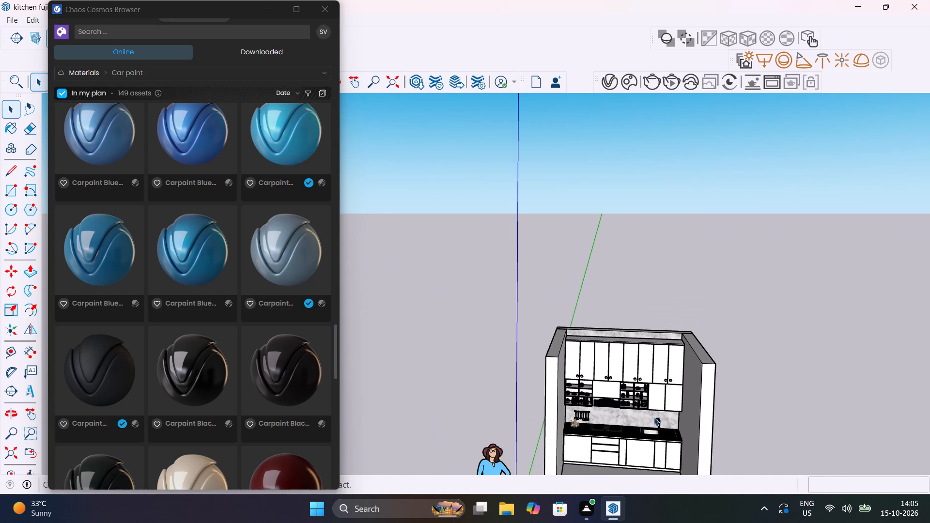
middle_drag(647, 412, 604, 305)
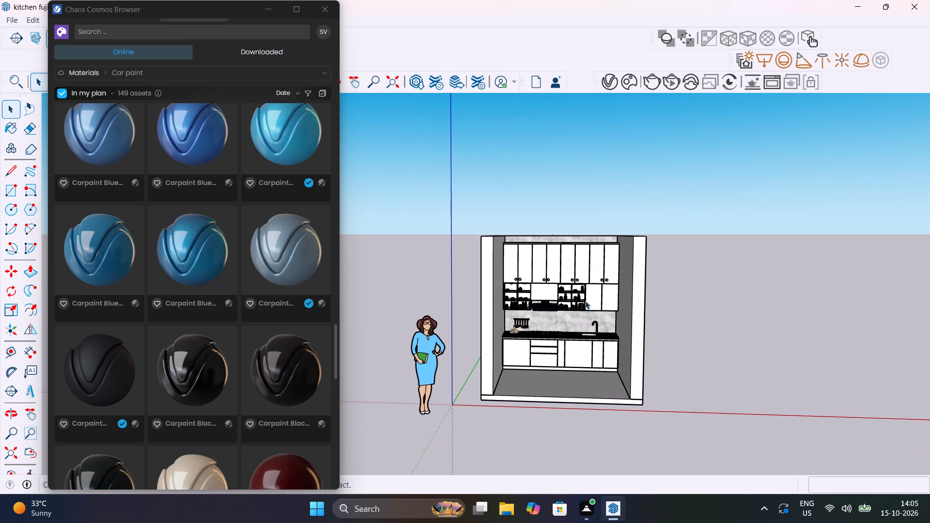
click(325, 14)
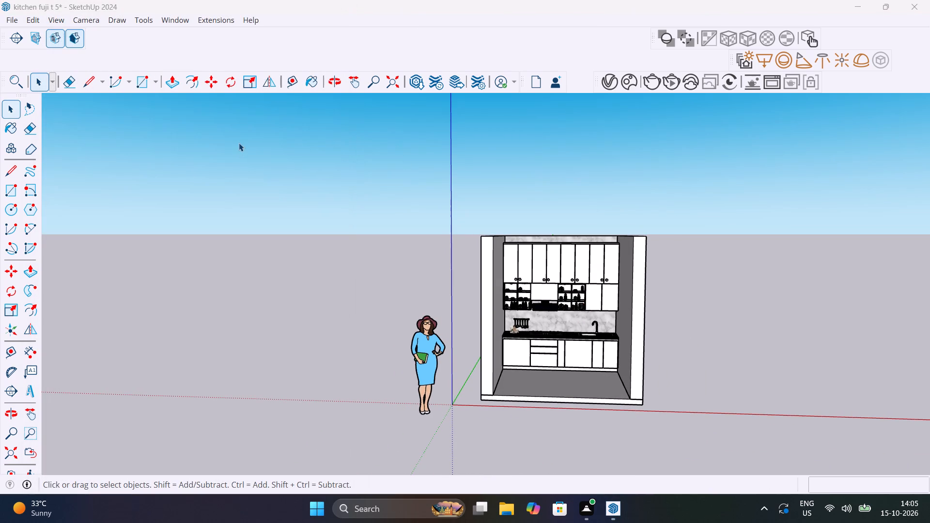
click(34, 21)
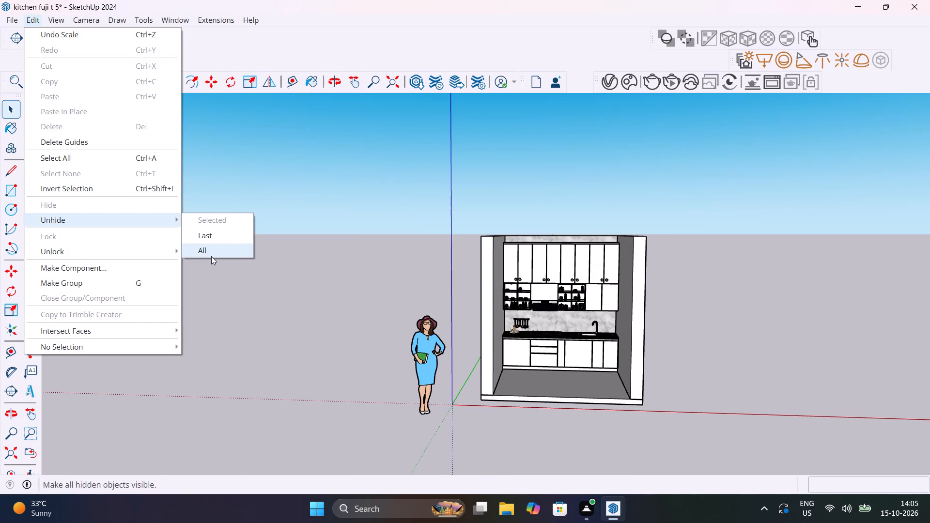
click(212, 253)
Place a guide line across the kitchen floor, 9" in from its open front edge.
scroll(563, 354, up, 8)
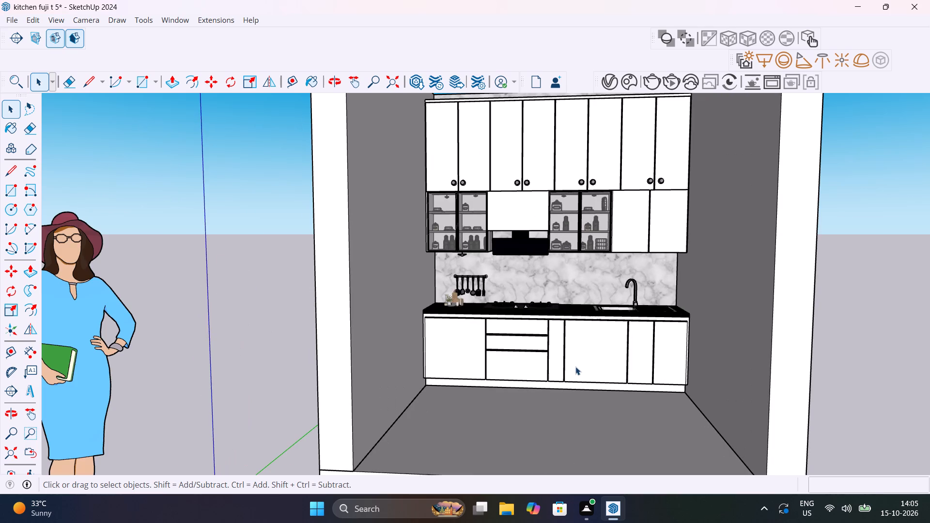
shift+middle_drag(561, 356, 528, 352)
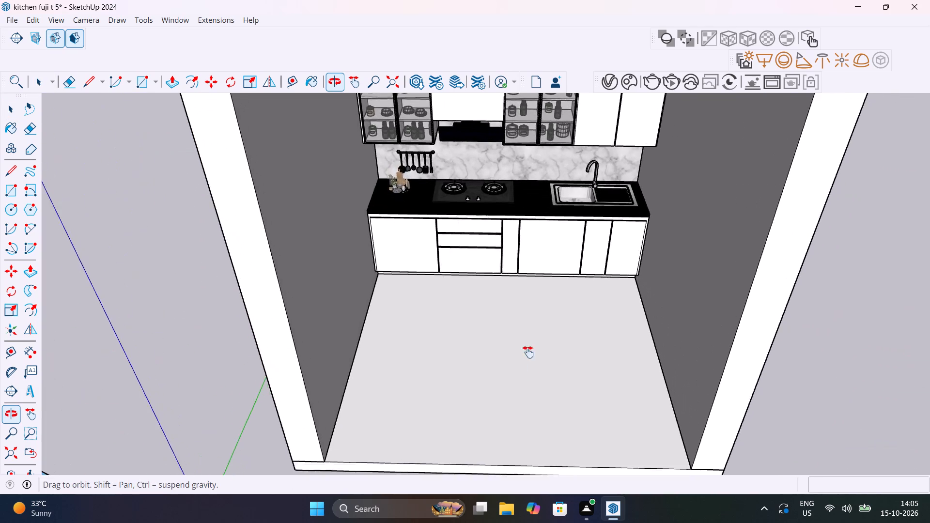
shift+middle_drag(528, 352, 531, 326)
key(t)
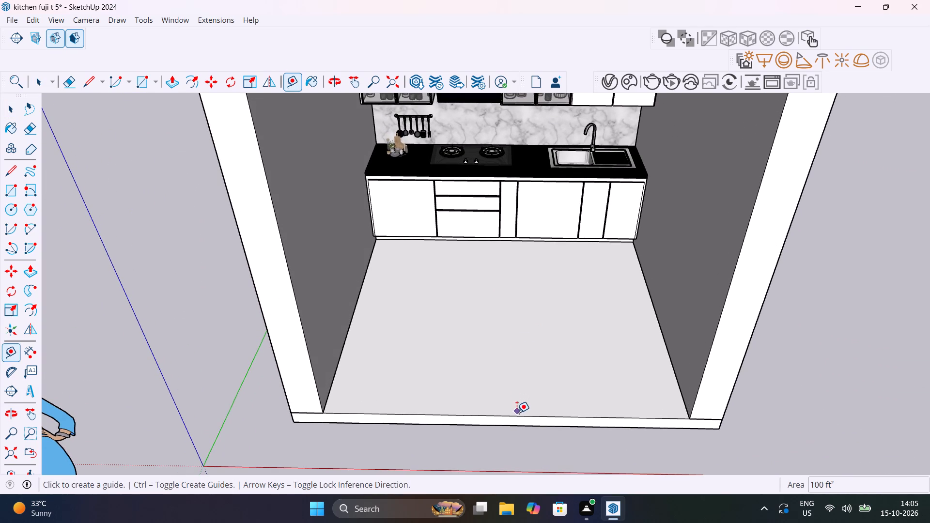
click(518, 415)
text(9")
key(Return)
key(space)
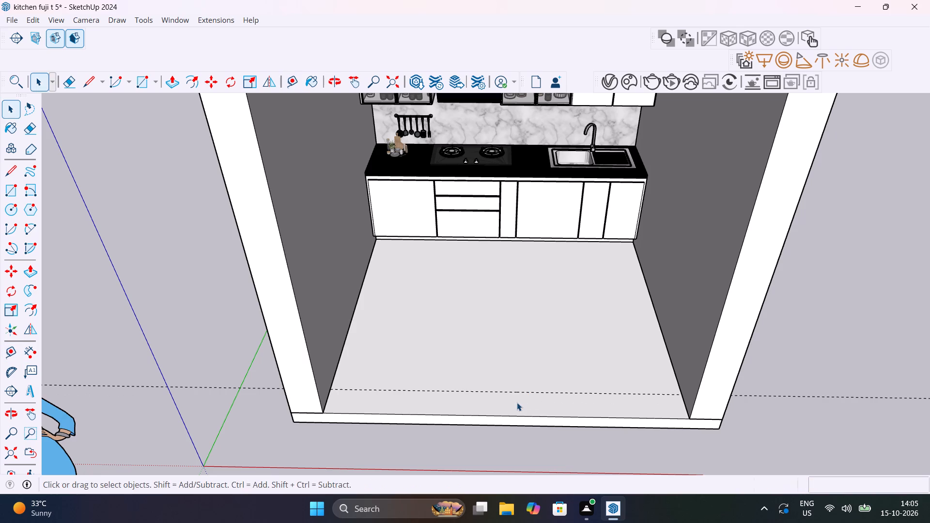
Draw an 8' 6" by 9" rectangle on the floor between the guide line and the open front edge, and group it.
text(r)
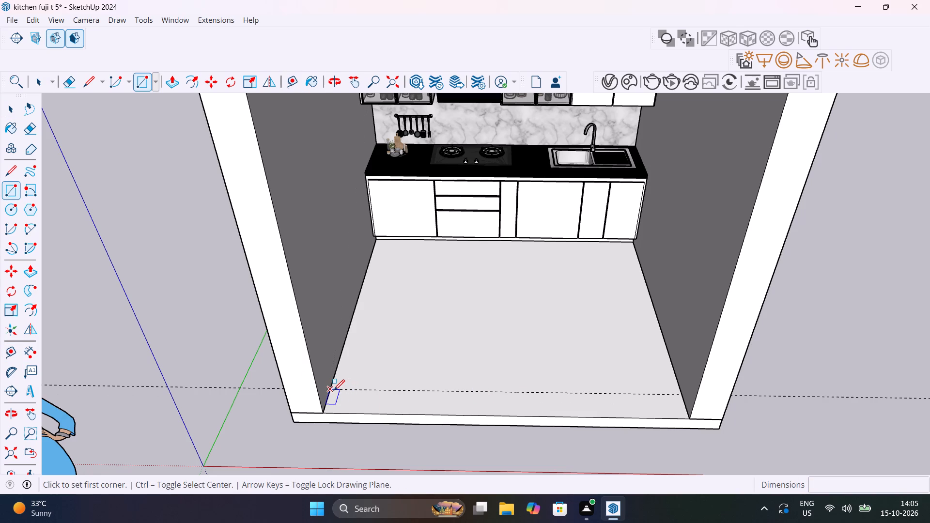
click(334, 390)
click(693, 415)
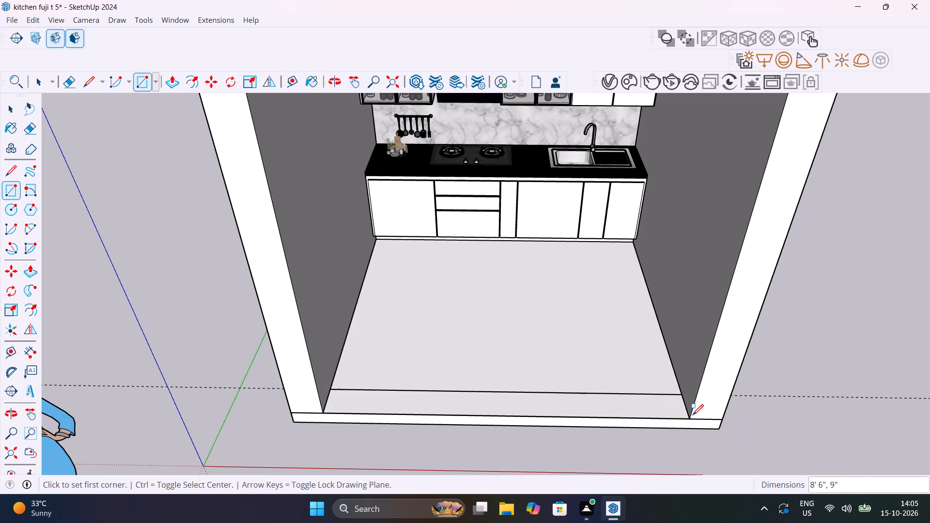
key(space)
double_click(667, 408)
right_click(667, 408)
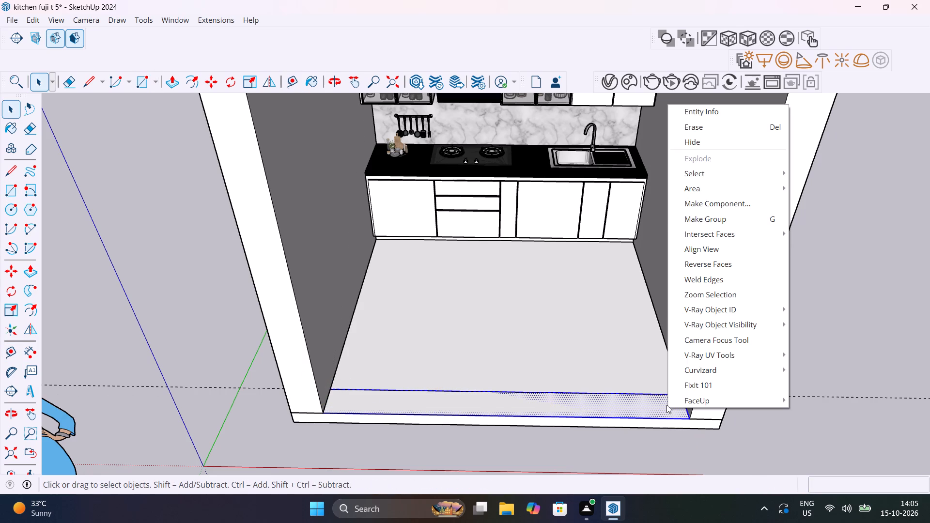
click(710, 218)
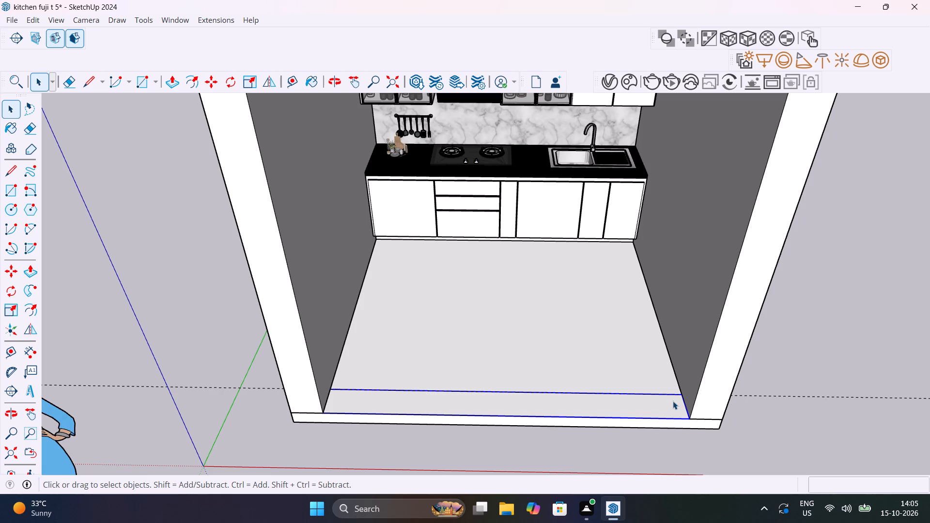
Push/Pull the front strip's face up 10' to the tops of the side walls to form the front wall, then deselect it.
click(673, 401)
double_click(673, 401)
key(p)
click(673, 401)
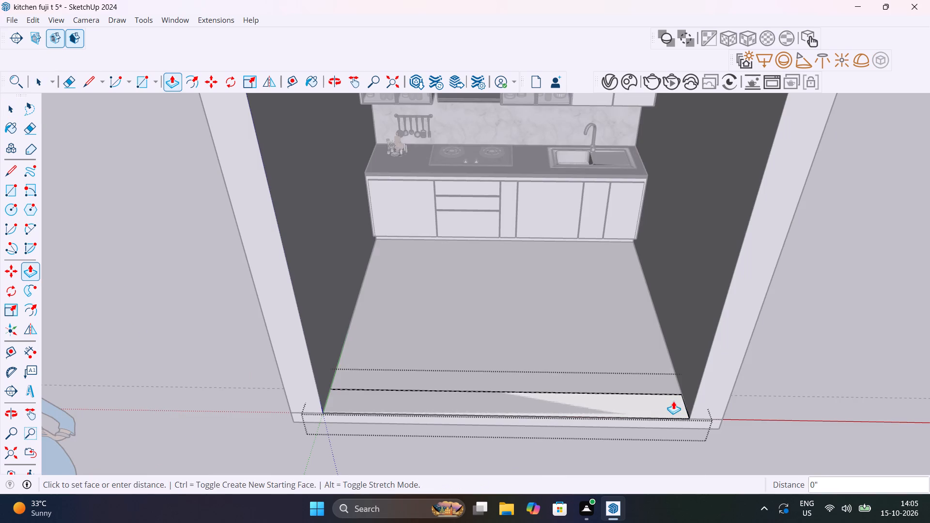
scroll(672, 386, down, 13)
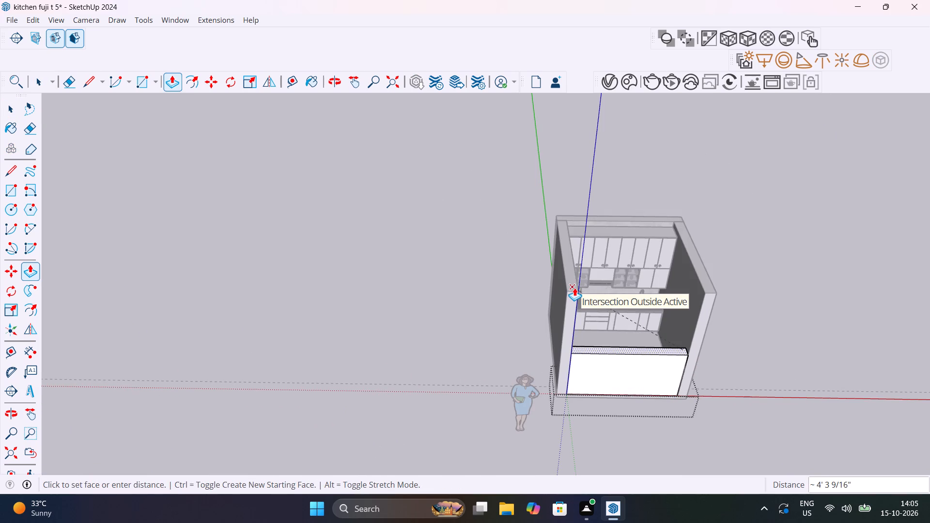
click(573, 287)
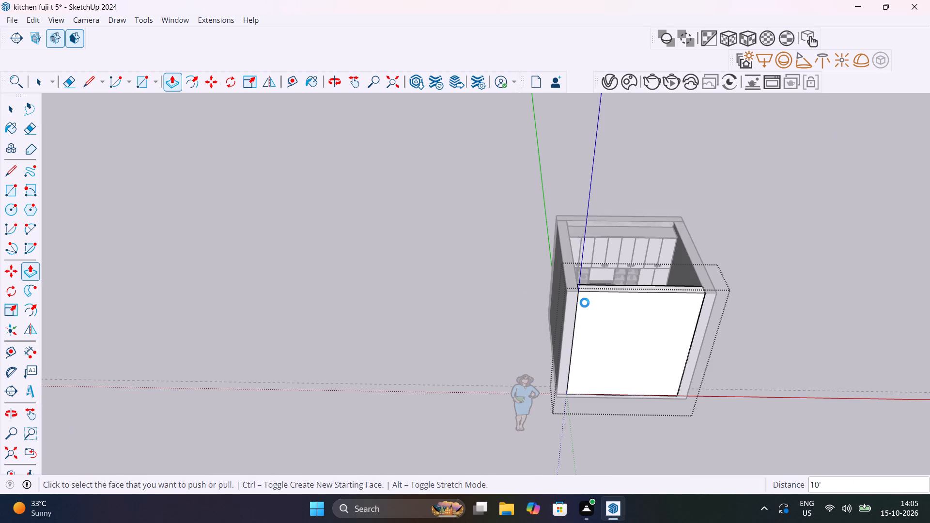
key(space)
click(824, 297)
Copy the floor slab 10' 4" up onto the tops of the walls as the room's ceiling.
middle_drag(789, 290, 683, 248)
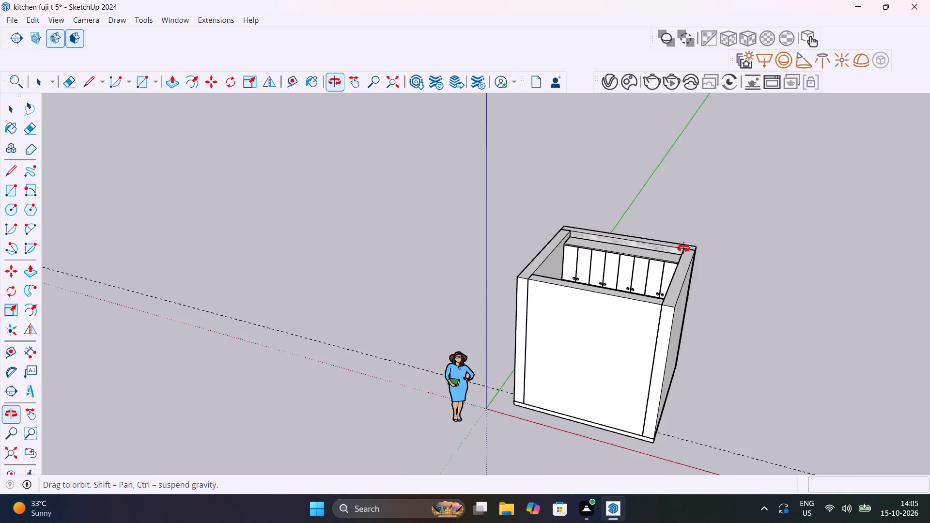
middle_drag(683, 248, 724, 259)
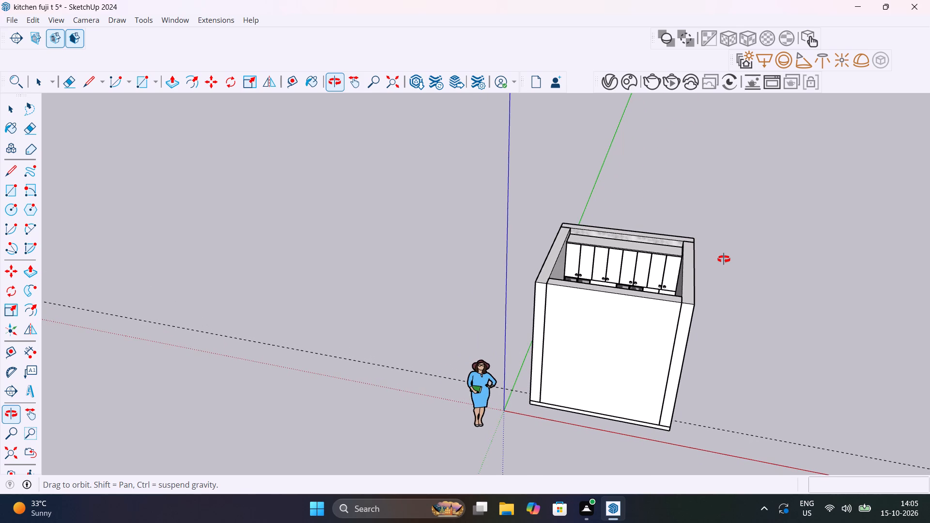
middle_drag(724, 259, 736, 232)
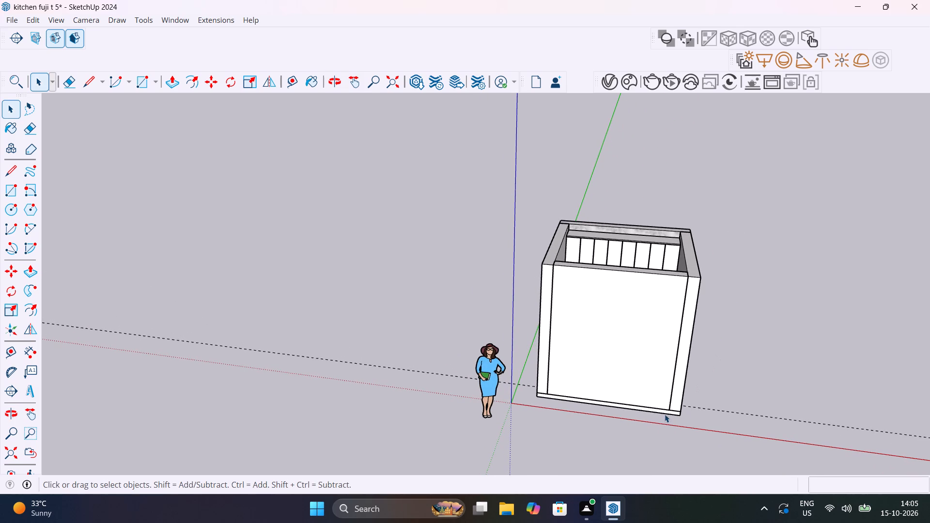
click(666, 413)
key(m)
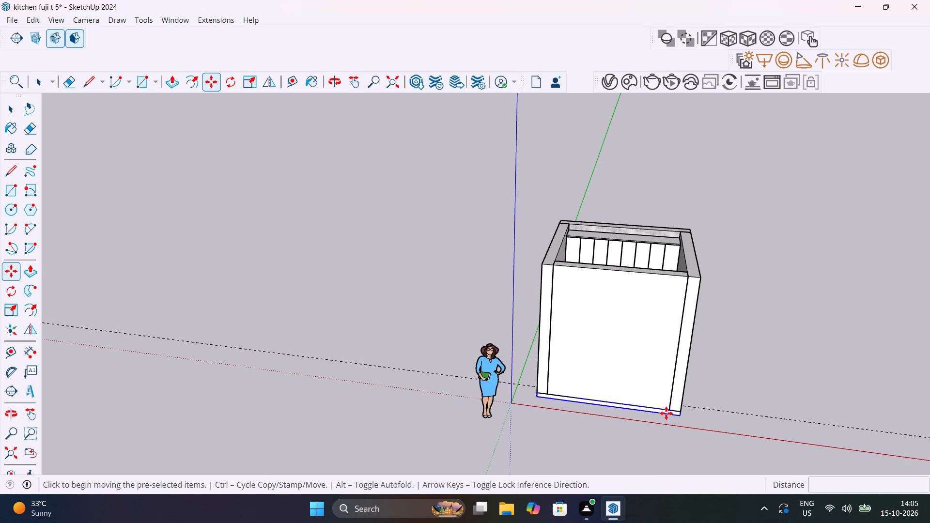
middle_drag(678, 417, 664, 397)
scroll(677, 417, up, 1)
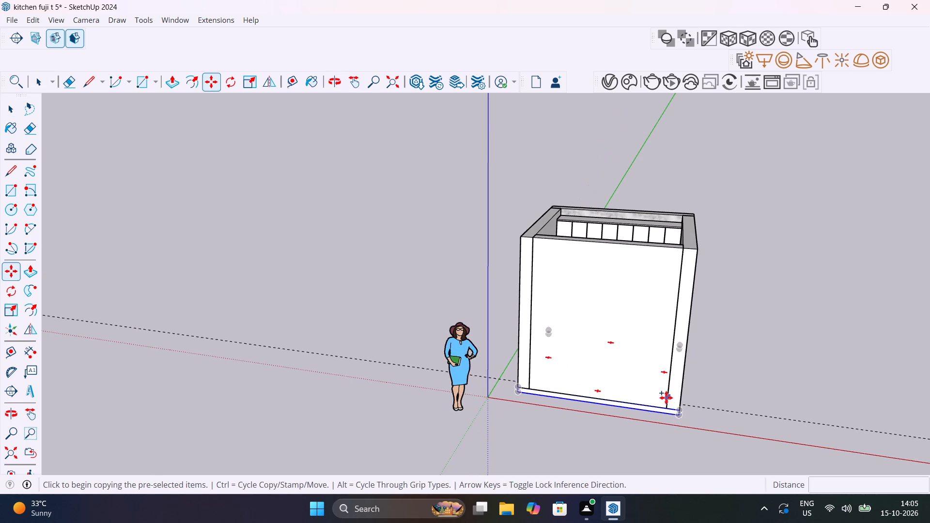
click(679, 417)
scroll(686, 342, down, 5)
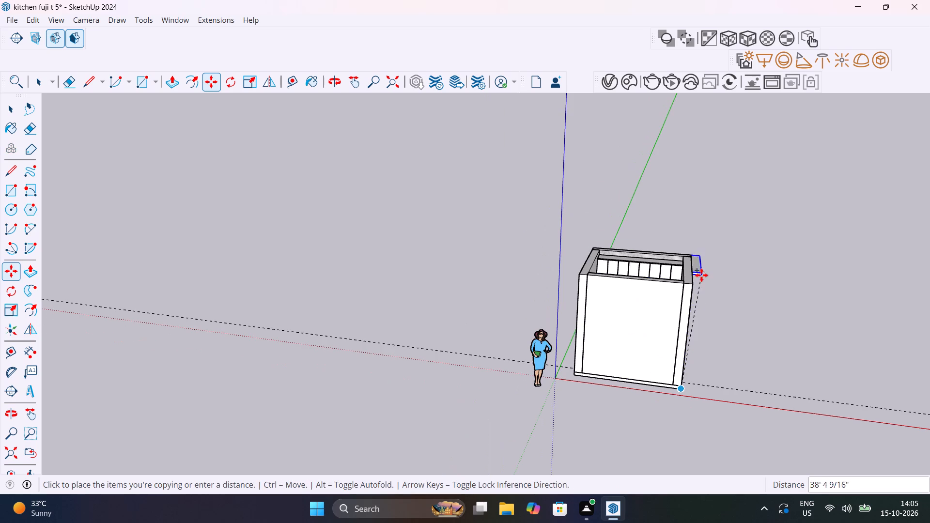
click(696, 282)
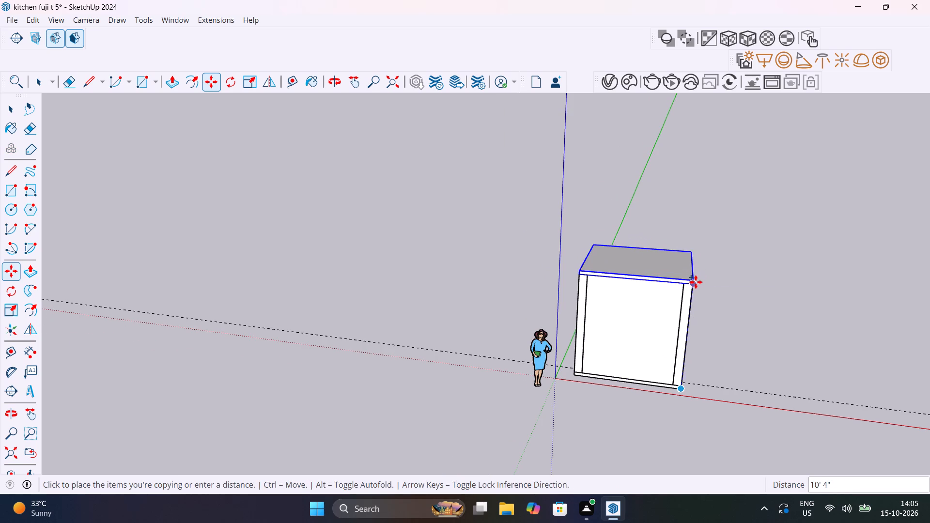
key(space)
click(734, 312)
Hide the front wall group to open up the kitchen interior.
middle_drag(711, 340, 726, 277)
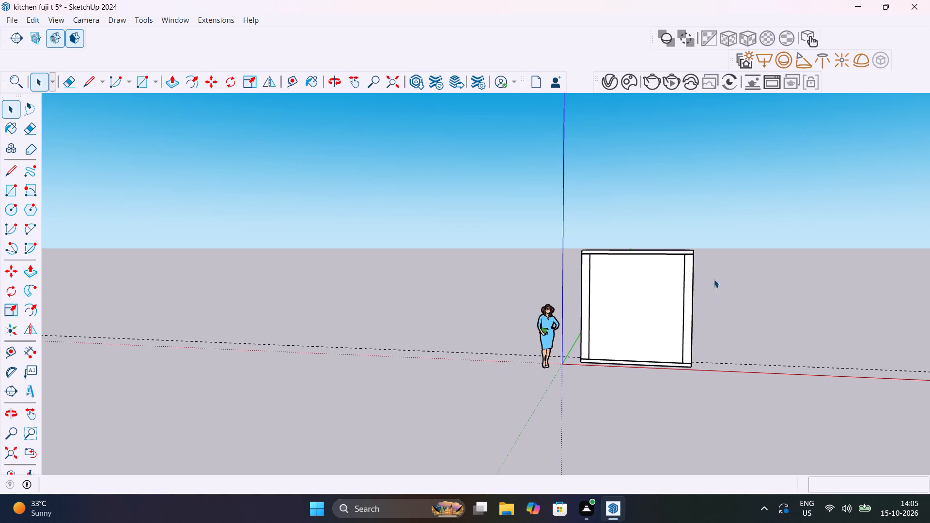
click(651, 305)
right_click(653, 306)
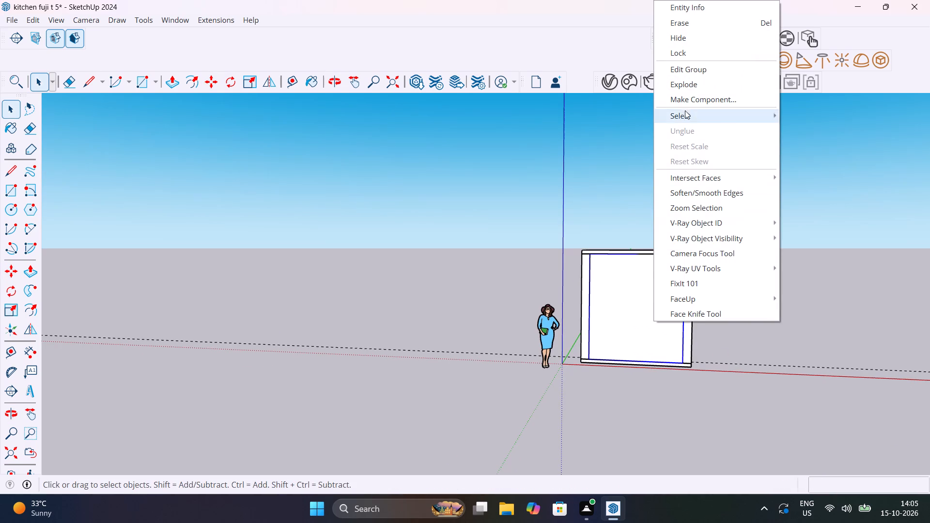
click(684, 38)
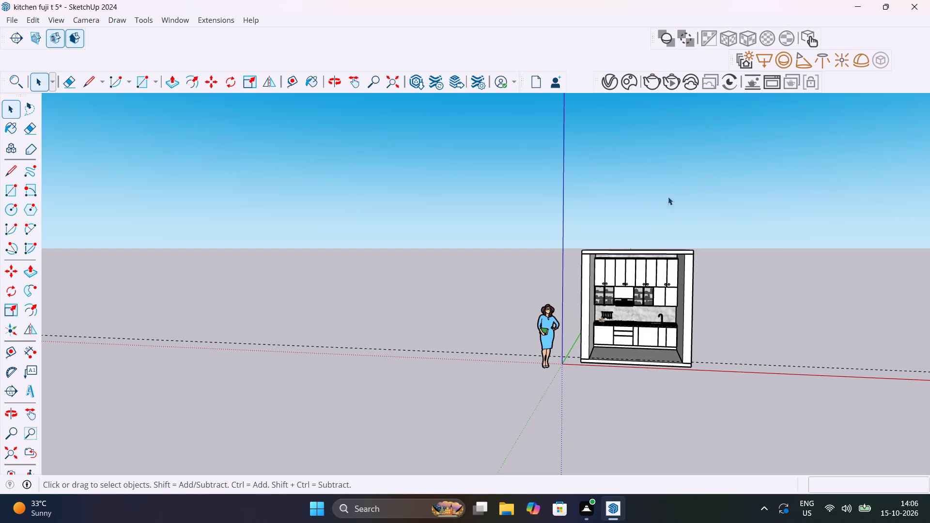
Offset the ceiling's underside inward twice inside its group, once by about 1' 8" and once closer to the walls.
click(668, 254)
scroll(667, 253, up, 10)
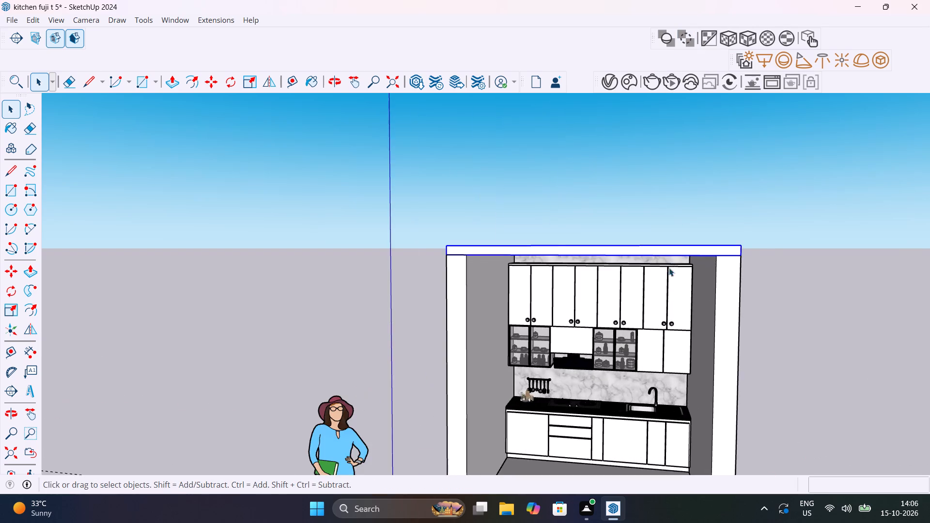
middle_drag(670, 269, 693, 248)
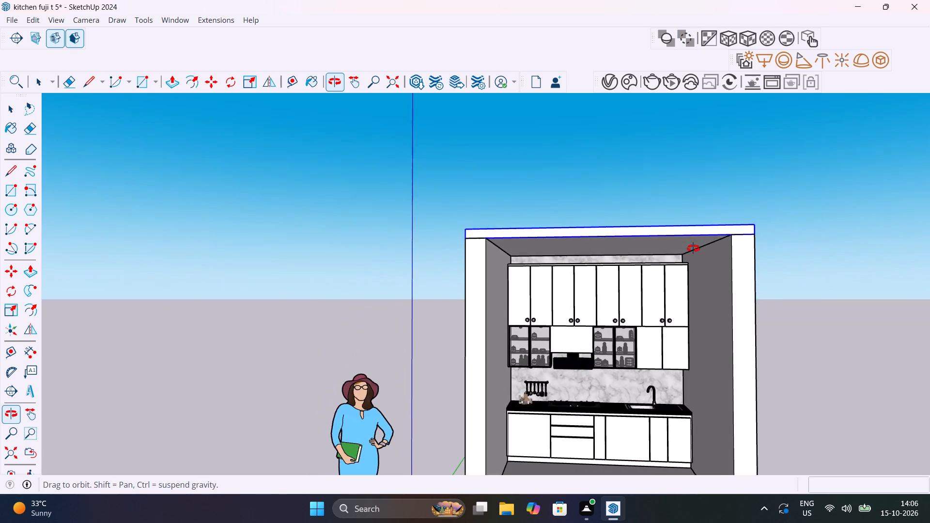
middle_drag(693, 248, 695, 254)
scroll(695, 254, up, 7)
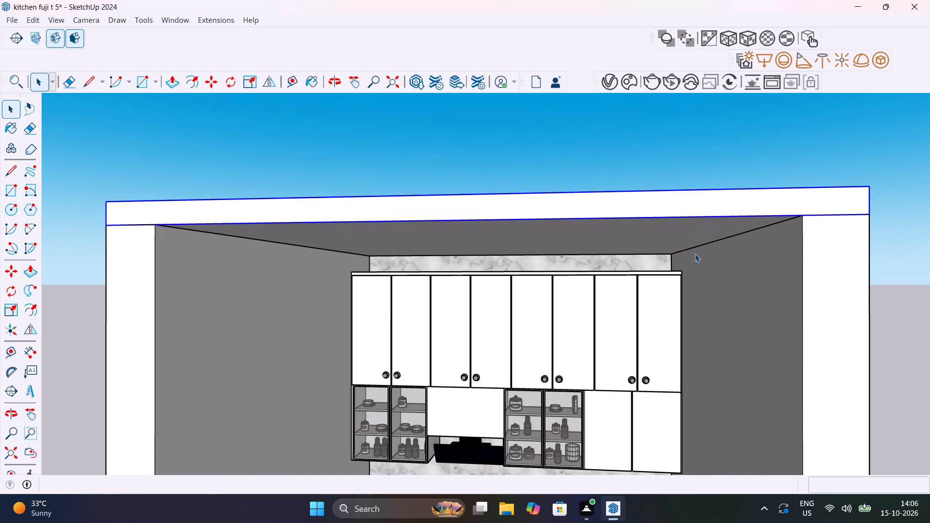
middle_drag(688, 251, 697, 216)
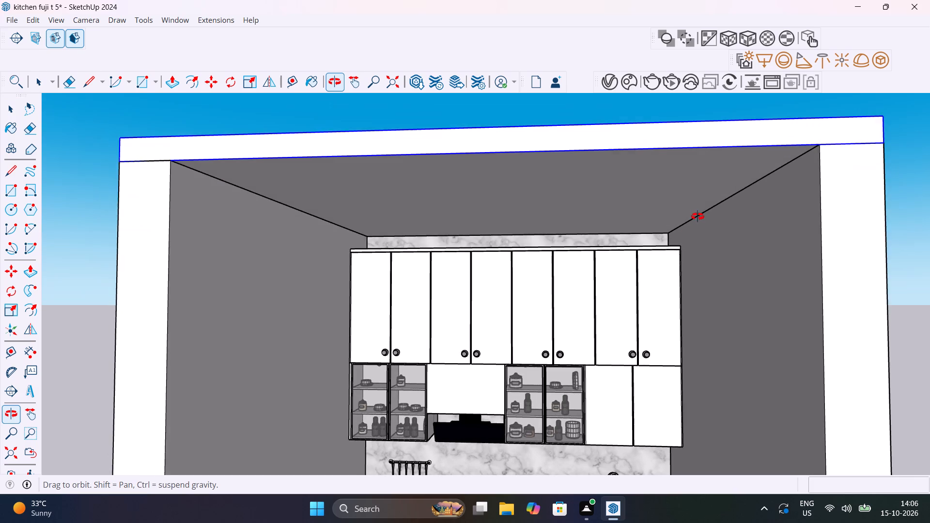
middle_drag(697, 216, 711, 211)
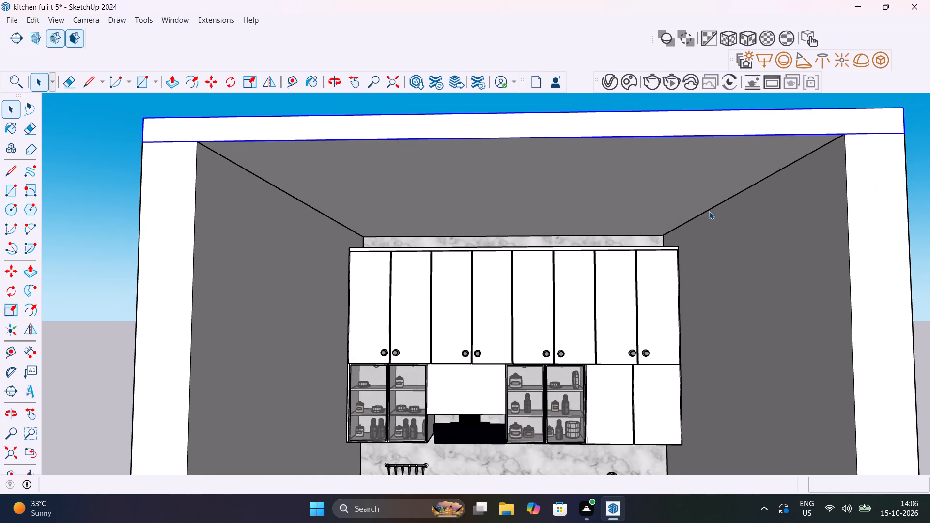
double_click(663, 199)
double_click(653, 200)
click(653, 200)
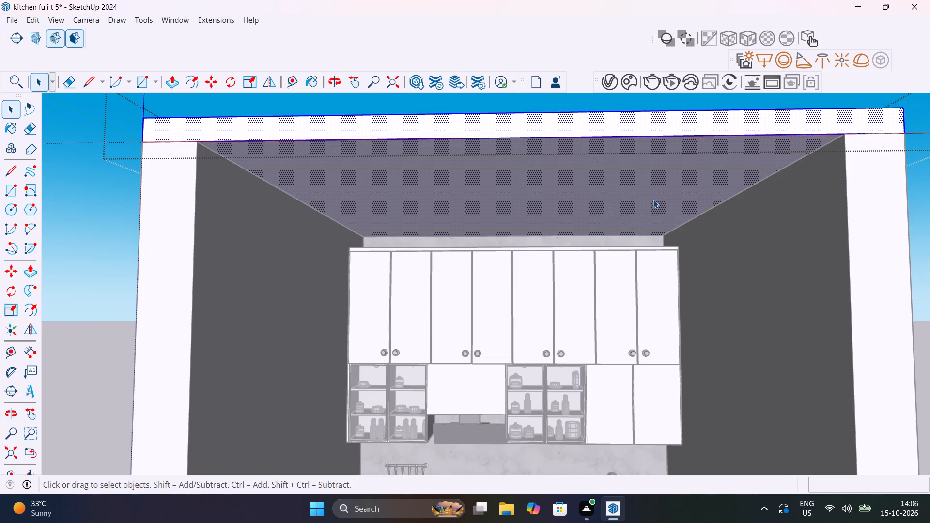
click(653, 200)
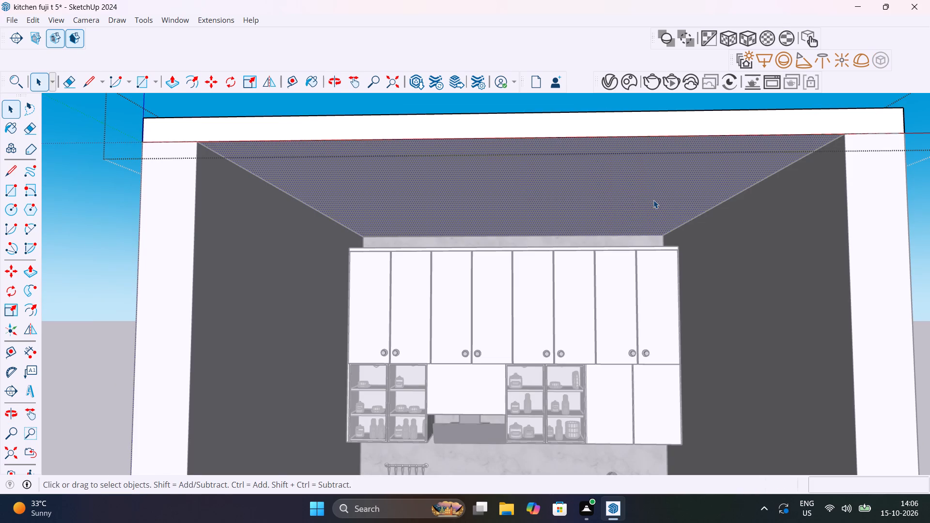
key(f)
click(676, 205)
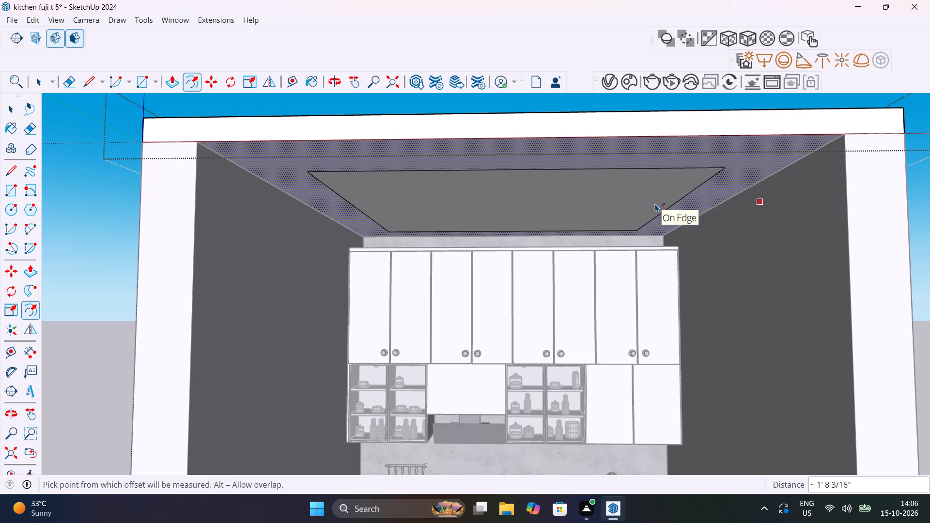
drag(679, 203, 690, 205)
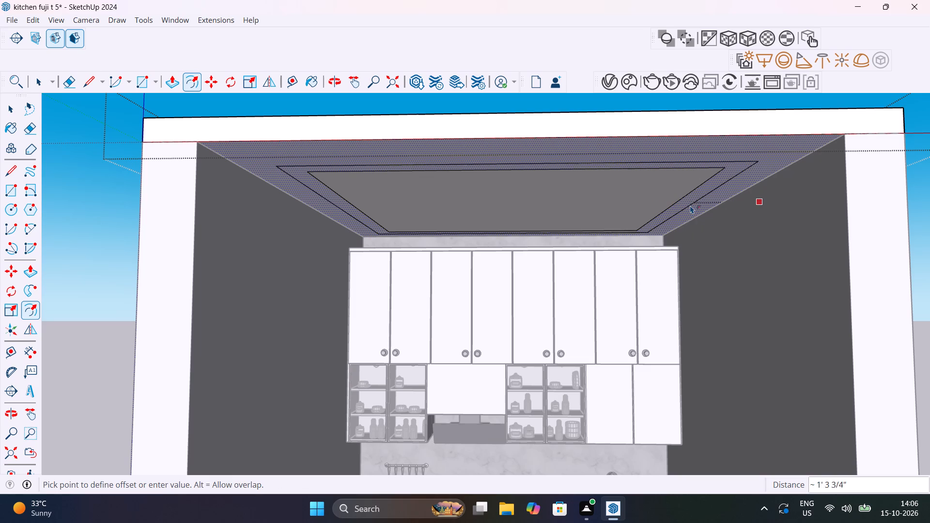
drag(690, 205, 707, 206)
key(space)
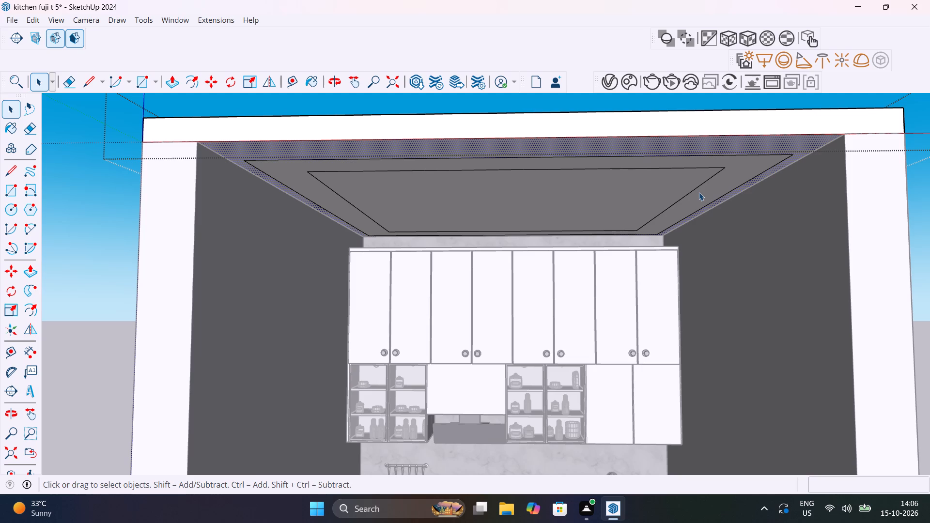
Push/Pull the ring between the two ceiling offsets down 5 11/16" to form a dropped frame.
key(p)
key(space)
click(702, 196)
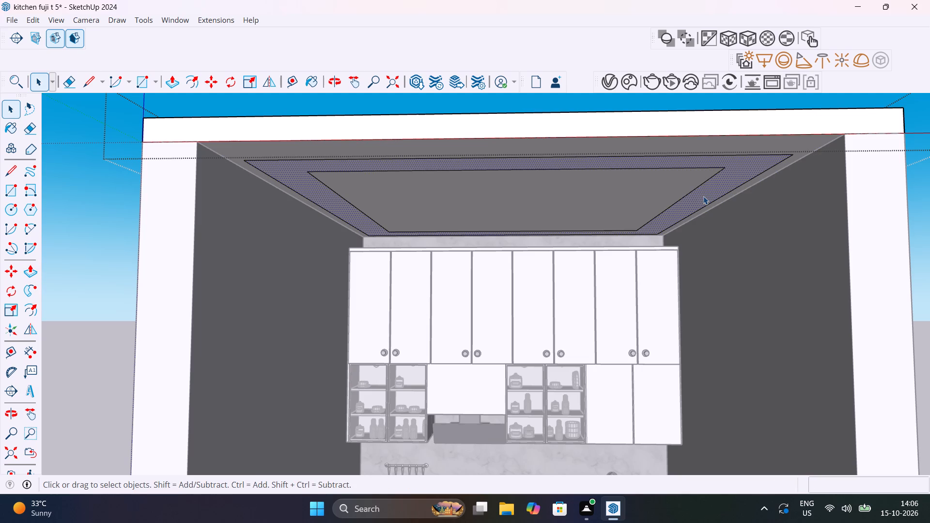
key(p)
click(703, 196)
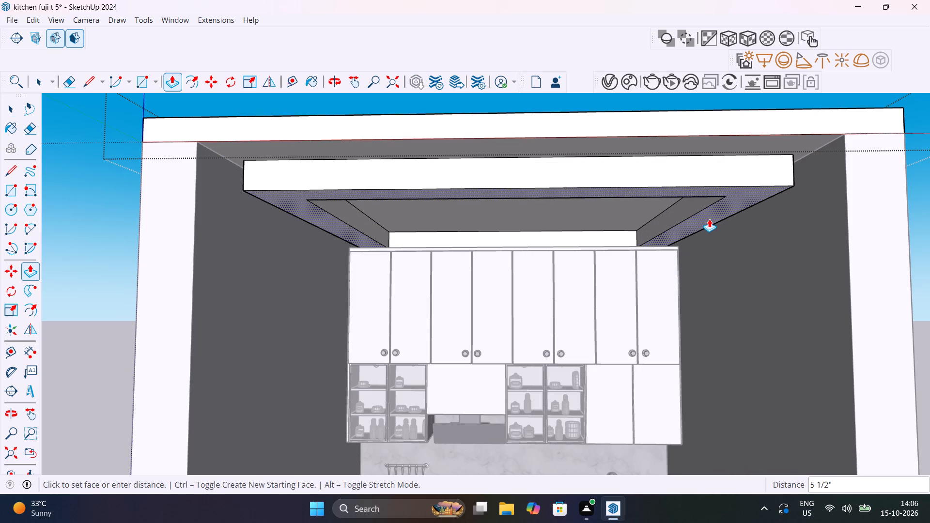
click(710, 220)
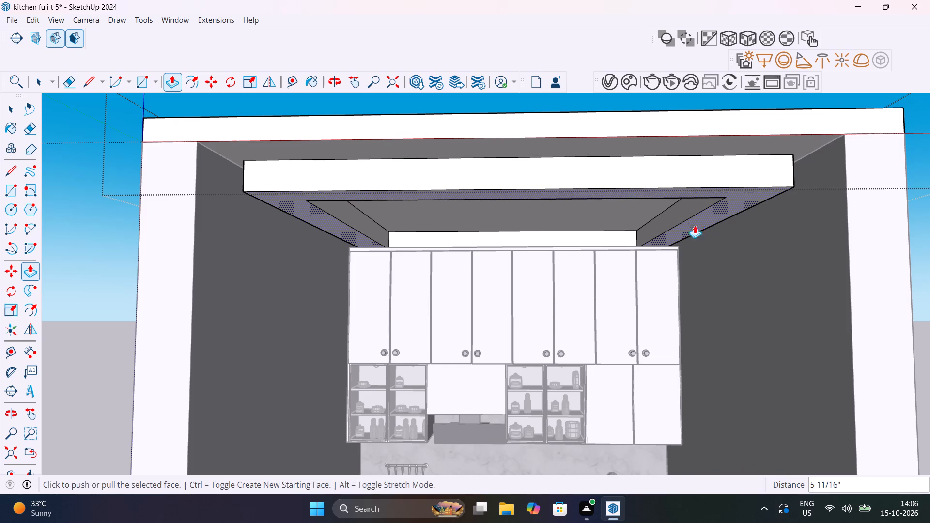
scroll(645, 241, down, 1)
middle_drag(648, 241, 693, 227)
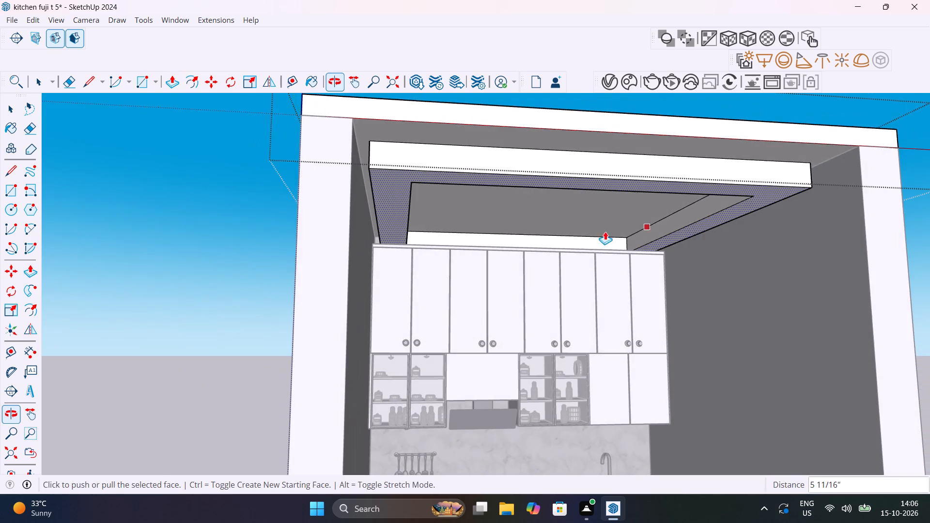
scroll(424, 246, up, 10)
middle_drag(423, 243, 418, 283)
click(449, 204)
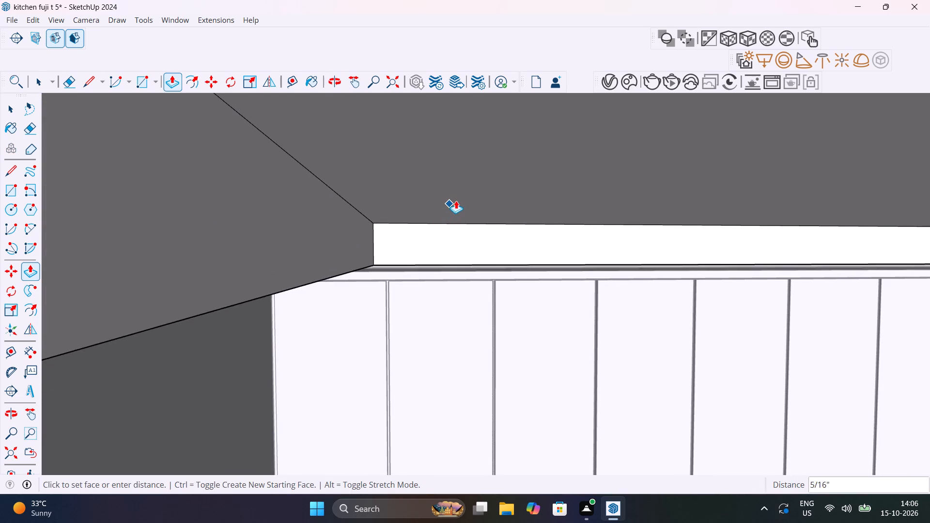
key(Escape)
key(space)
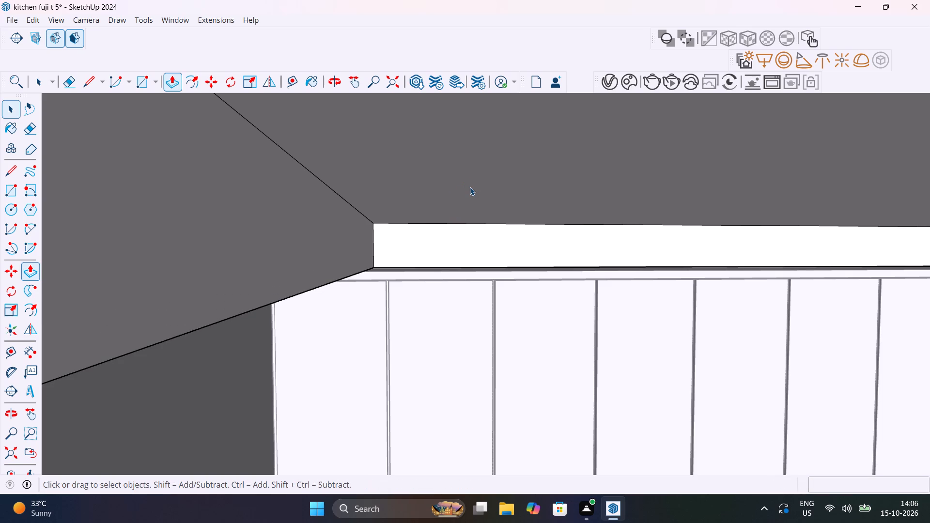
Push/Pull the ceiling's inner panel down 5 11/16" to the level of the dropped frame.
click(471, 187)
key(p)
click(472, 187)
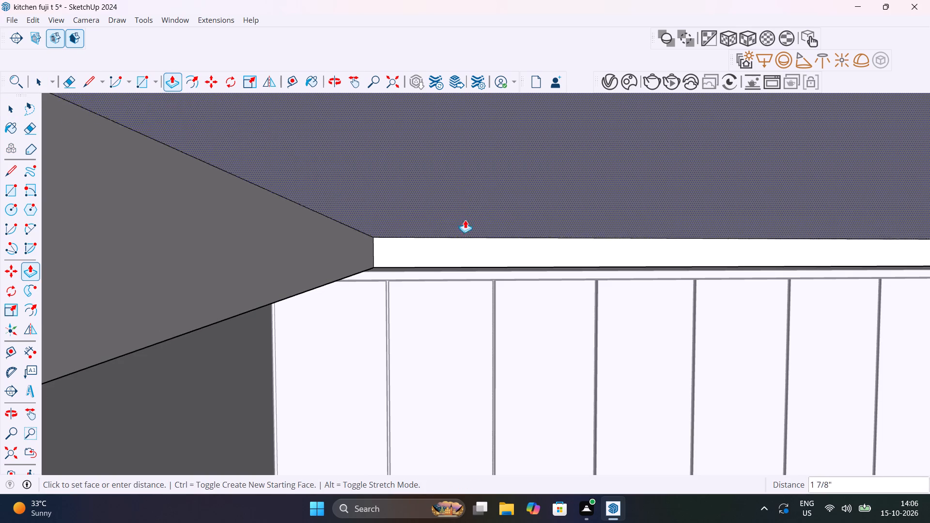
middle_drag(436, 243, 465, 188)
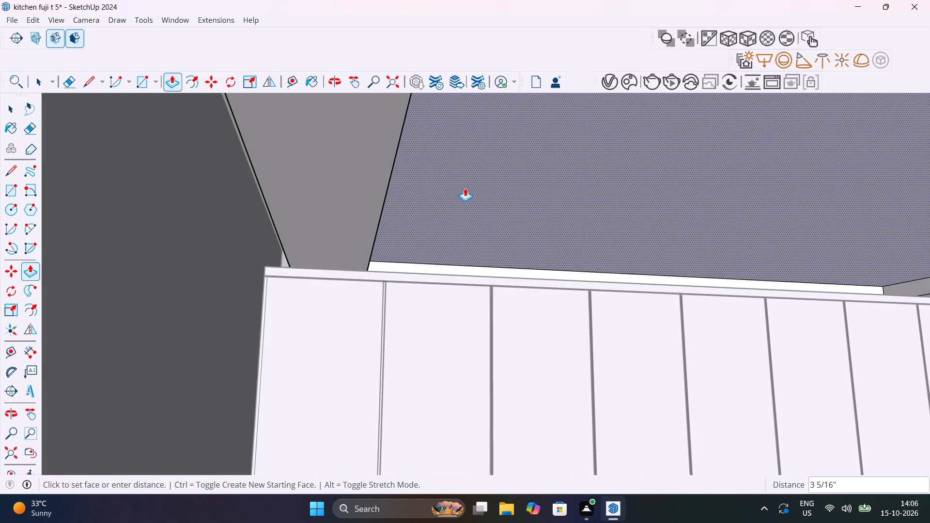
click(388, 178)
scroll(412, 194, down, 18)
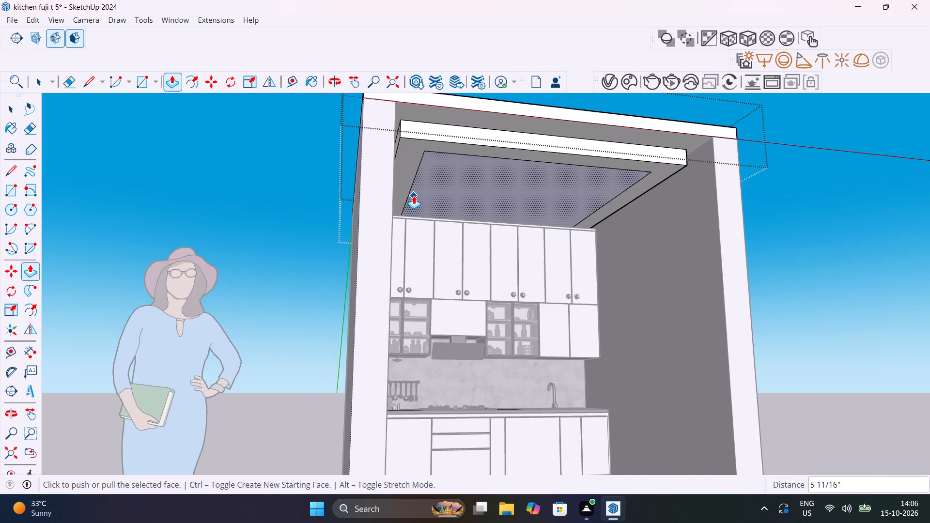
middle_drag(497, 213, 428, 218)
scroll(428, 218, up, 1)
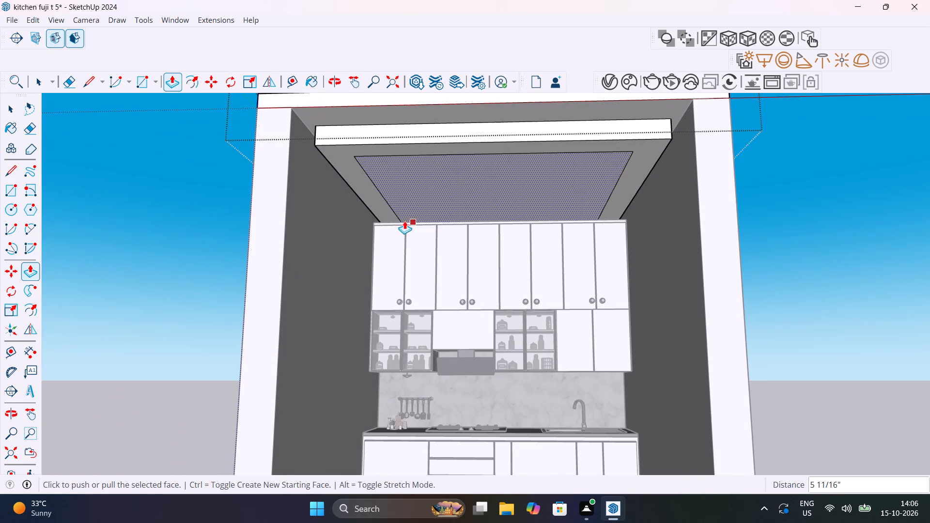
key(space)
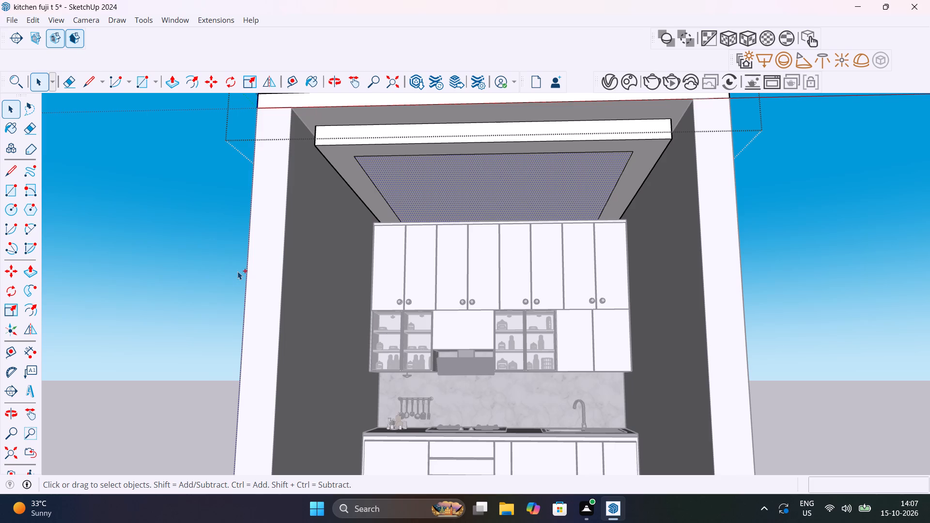
Undo the ceiling's Push/Pulls and both offsets, back to a plain ceiling underside.
key(ctrl+z)
key(ctrl+z)
key(ctrl+z)
key(ctrl+z)
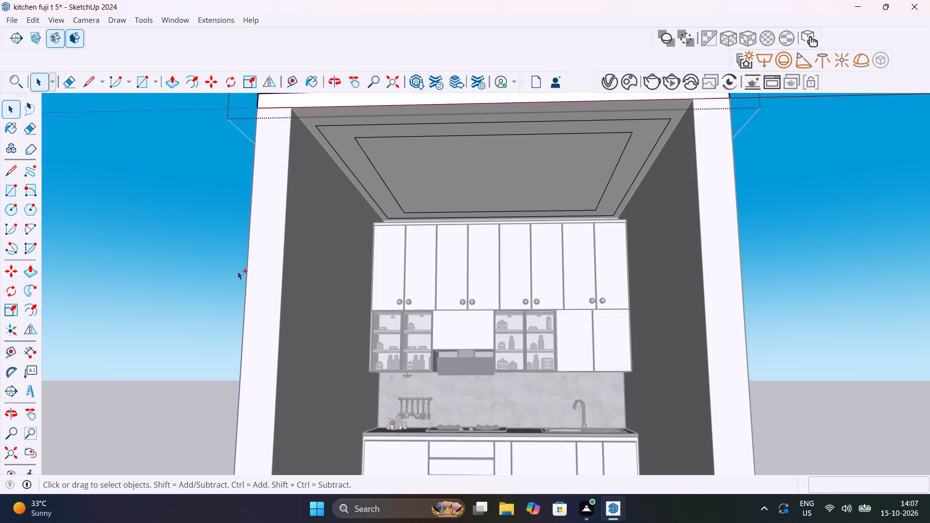
key(ctrl+z)
key(ctrl+z)
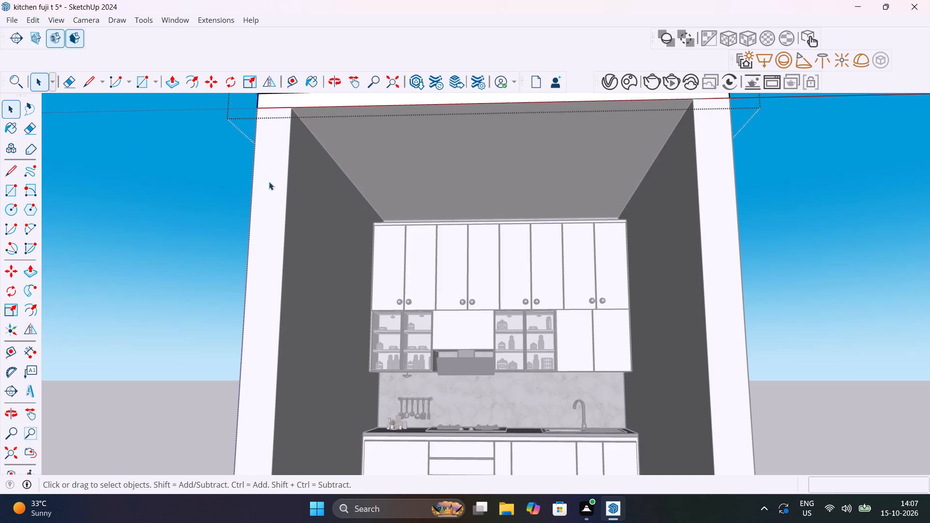
Push/Pull the ceiling's whole underside down 6" to the top of the wall cabinets and leave the ceiling group.
middle_drag(433, 260, 433, 262)
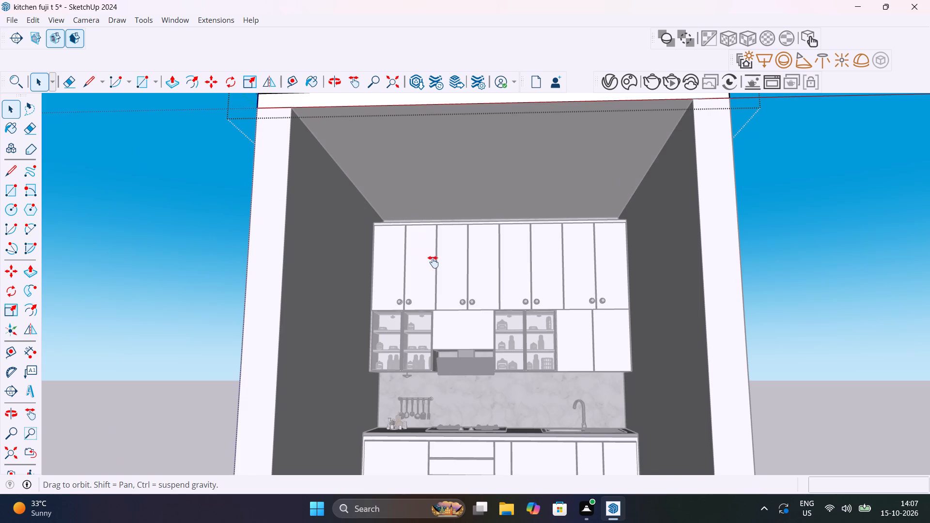
middle_drag(433, 262, 433, 294)
click(497, 229)
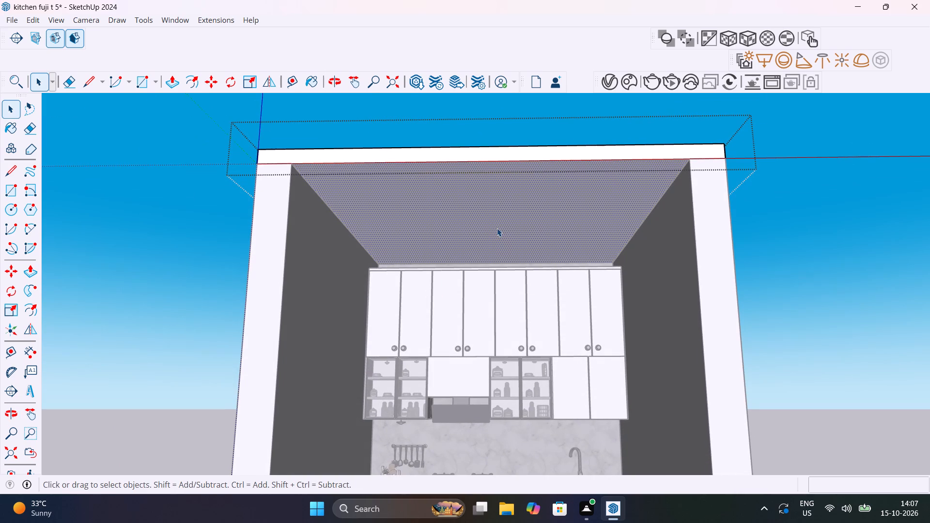
key(p)
middle_drag(594, 253, 602, 287)
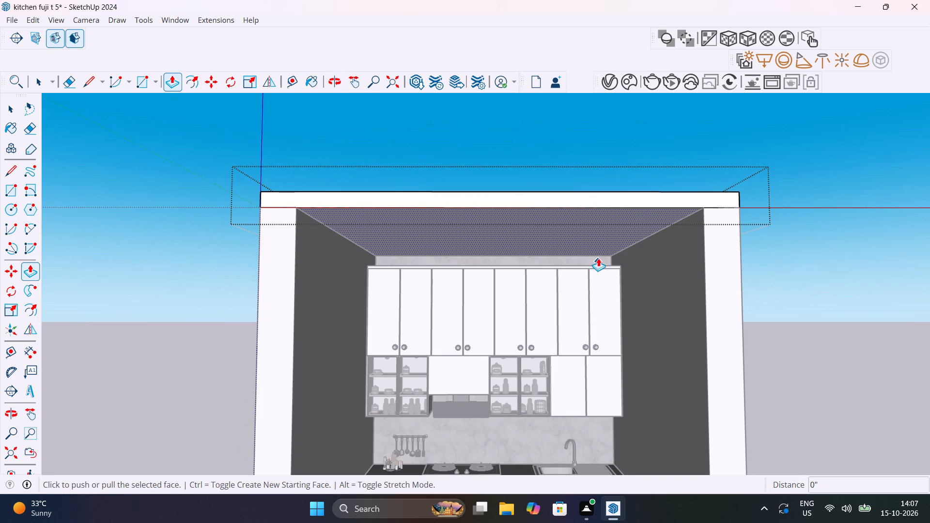
click(599, 250)
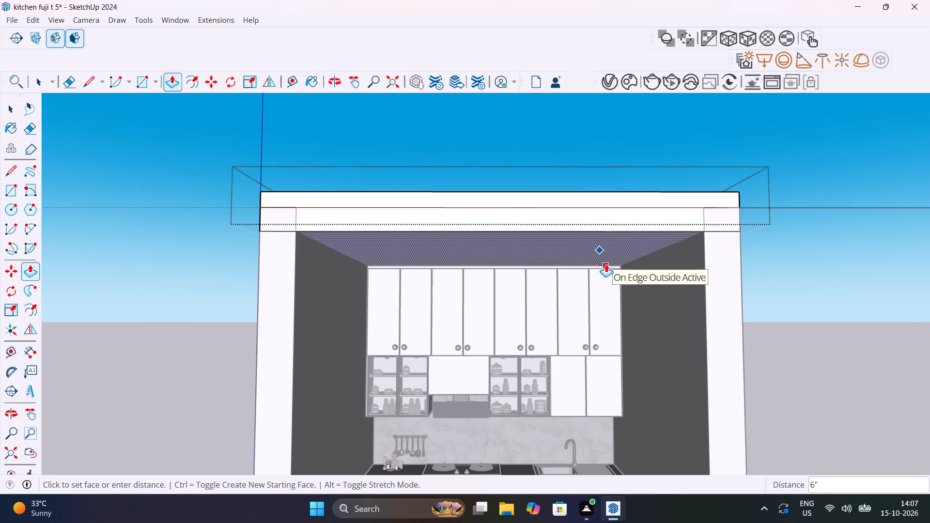
click(606, 264)
key(space)
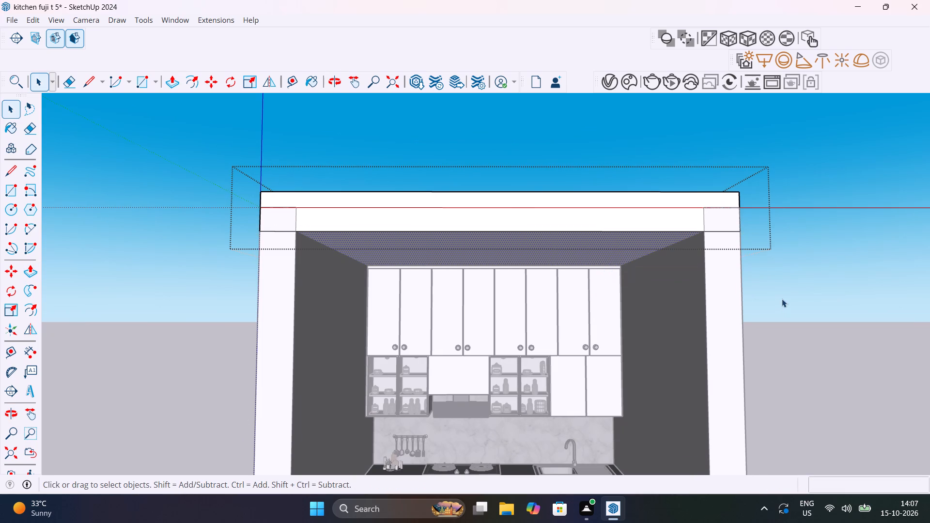
click(784, 297)
Examine from several angles how the thickened ceiling meets the wall cabinets and side walls.
middle_drag(658, 285, 788, 317)
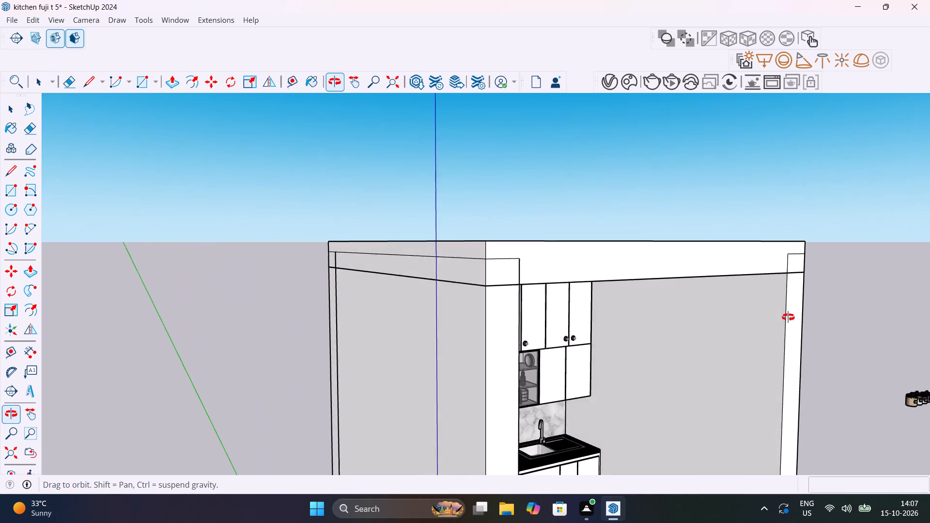
middle_drag(788, 317, 642, 292)
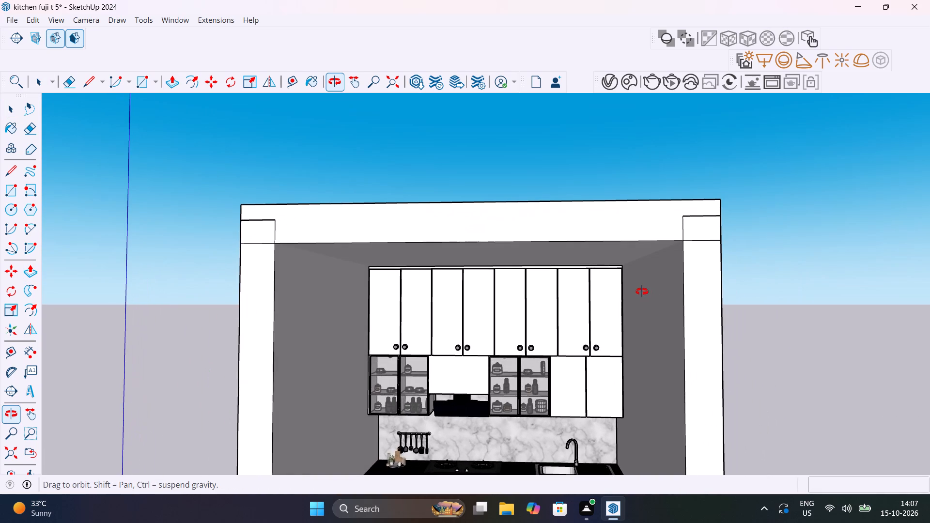
middle_drag(642, 292, 654, 268)
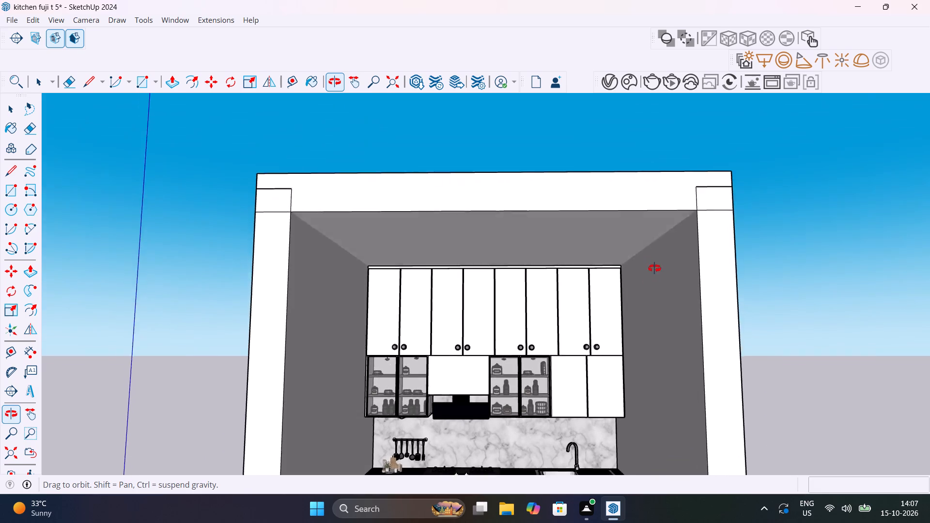
middle_drag(654, 268, 667, 260)
scroll(637, 261, up, 14)
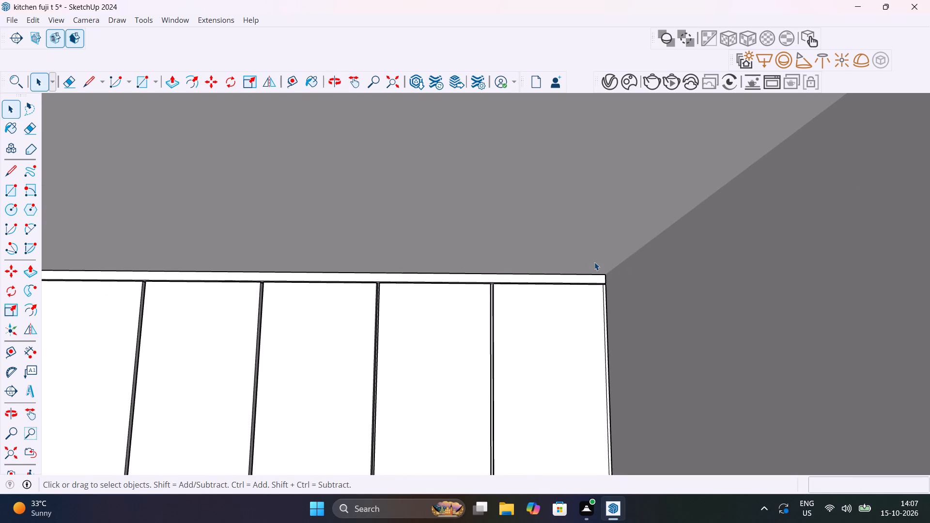
scroll(594, 262, down, 20)
scroll(594, 262, down, 2)
middle_drag(610, 319, 610, 411)
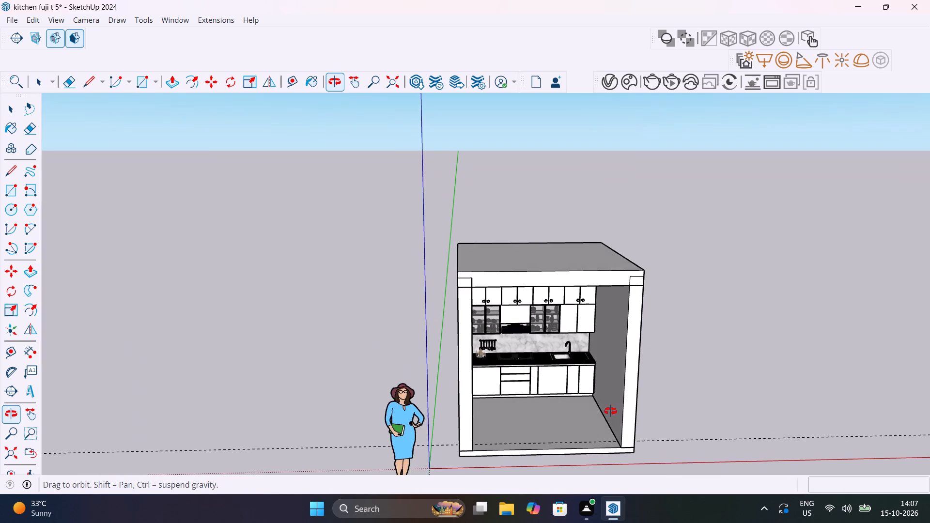
middle_drag(610, 411, 608, 386)
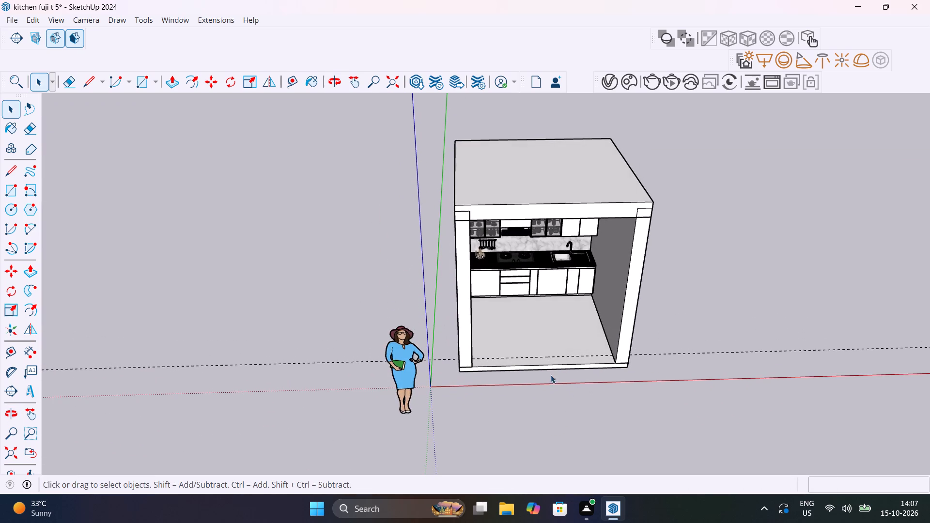
Select the floor's top face inside its group, search Chaos Cosmos for marble and import Marble Grey 01 150cm.
scroll(555, 322, up, 10)
double_click(550, 330)
click(550, 330)
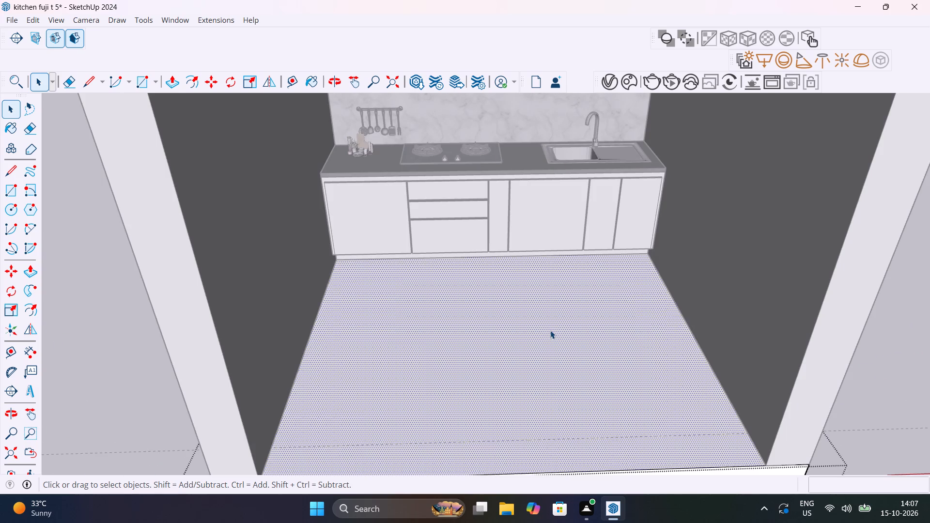
scroll(550, 330, down, 4)
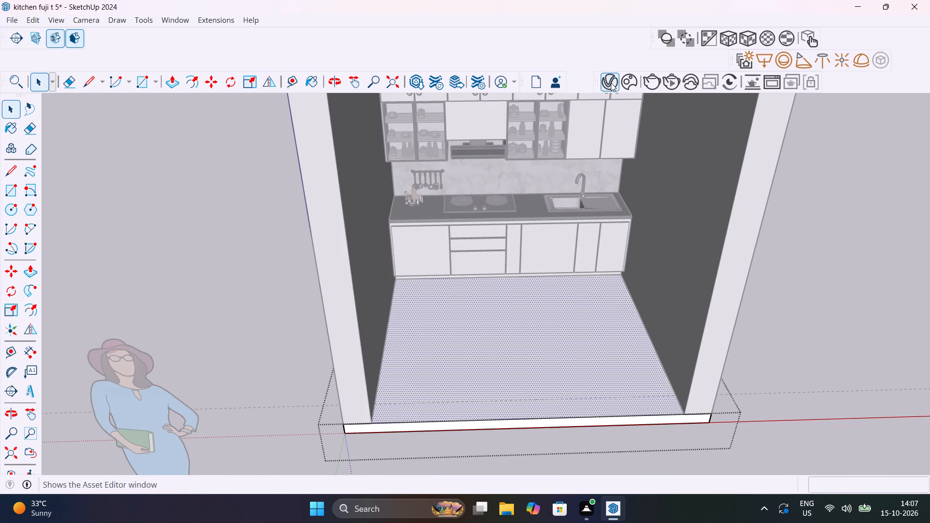
click(624, 83)
click(283, 30)
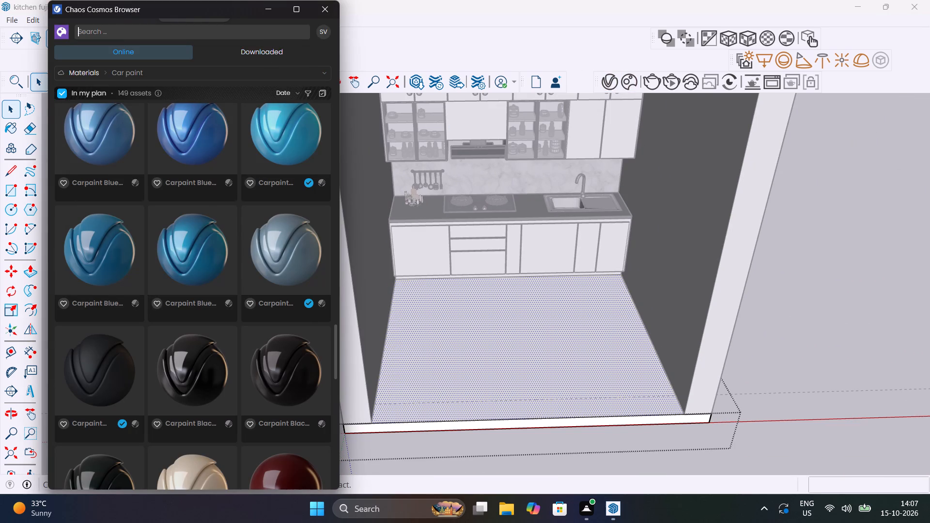
text(marble)
key(Return)
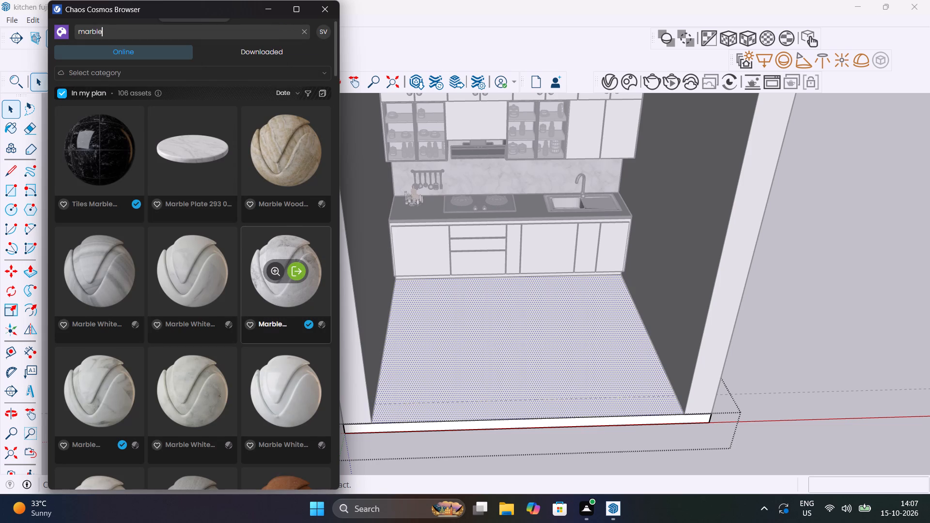
scroll(249, 279, down, 3)
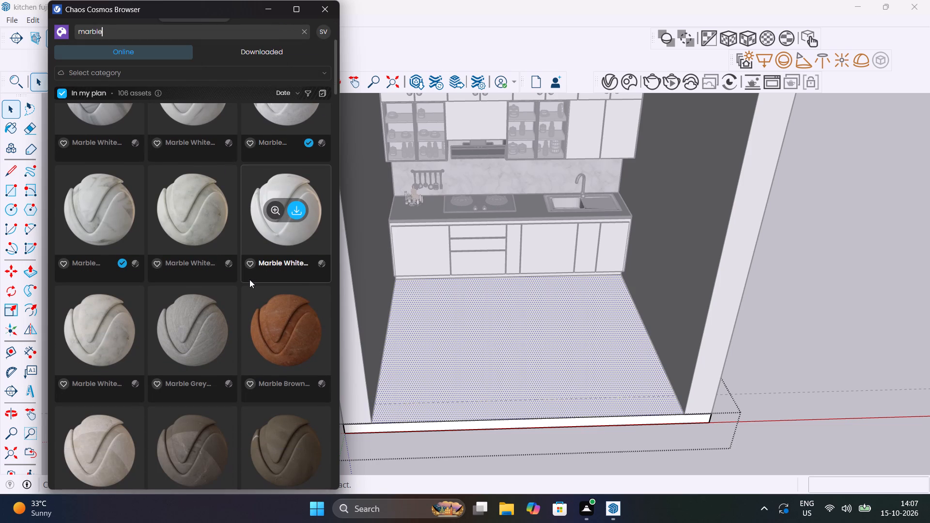
scroll(249, 279, down, 5)
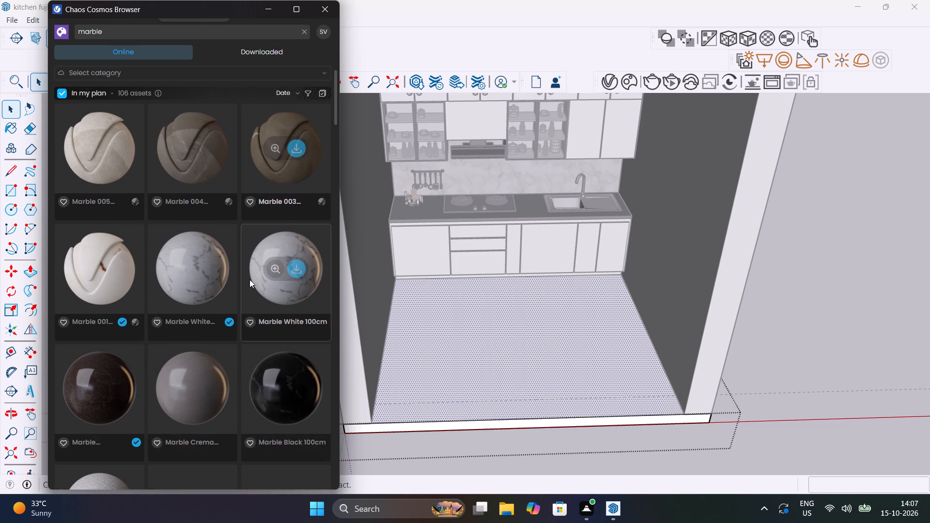
scroll(241, 285, down, 5)
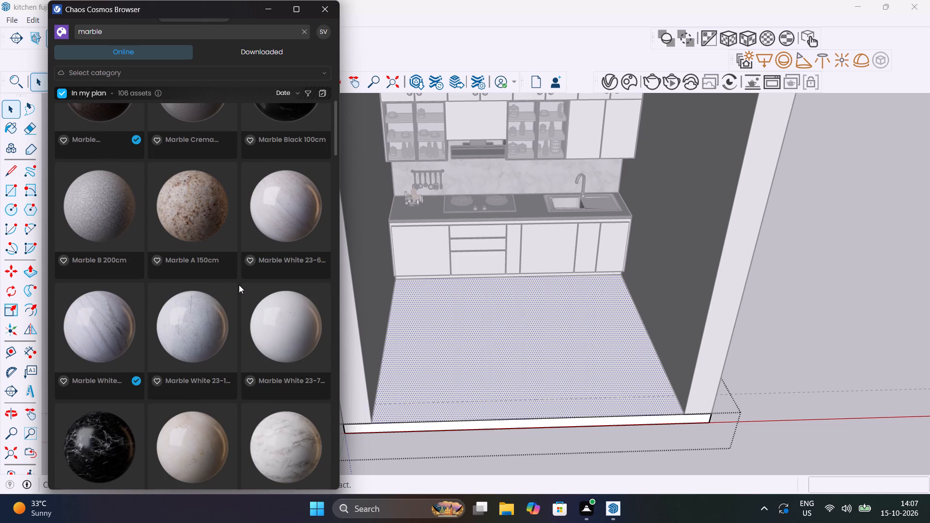
scroll(239, 285, down, 3)
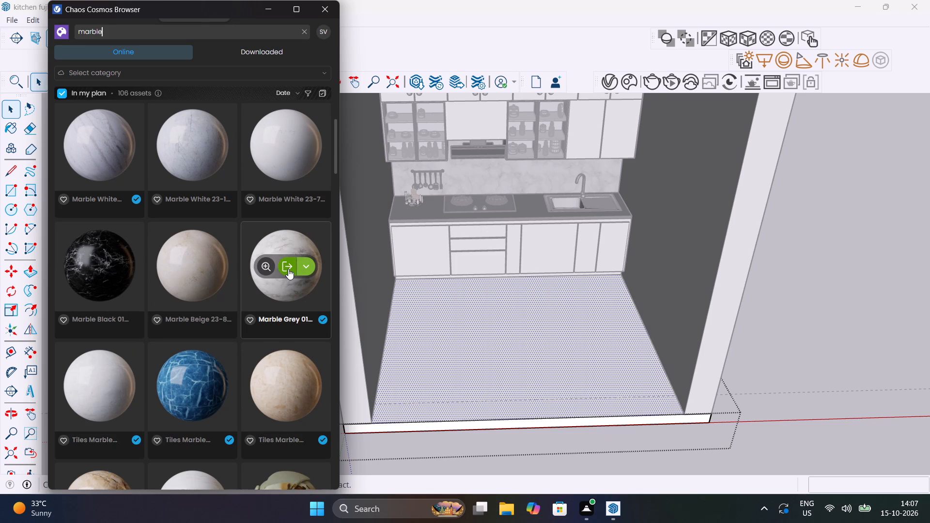
click(288, 269)
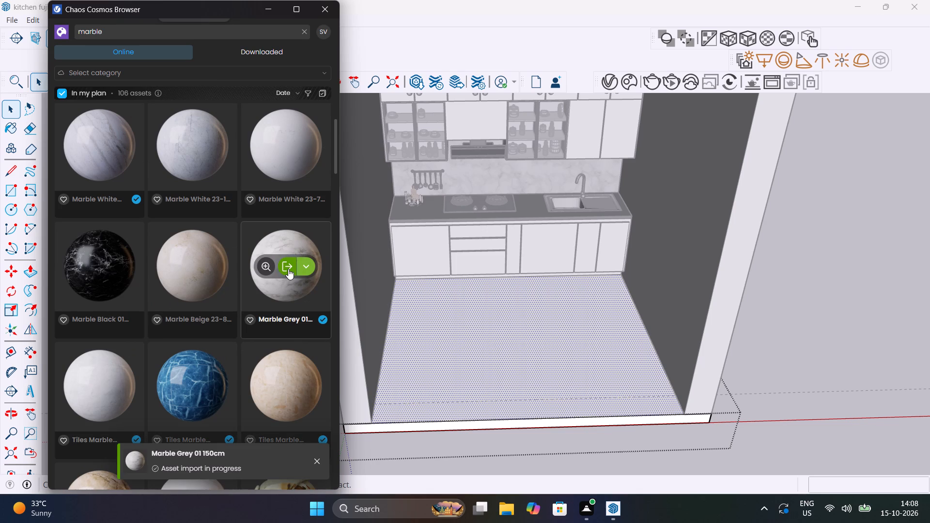
Apply the Marble Grey 01 150cm material from the V-Ray Asset Editor to the selected floor face and leave the floor group.
click(629, 80)
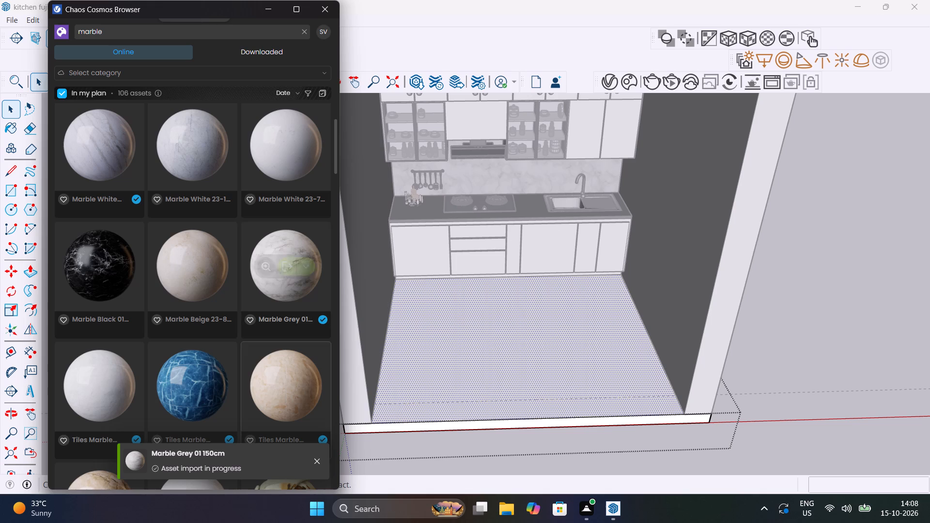
drag(244, 9, 197, 134)
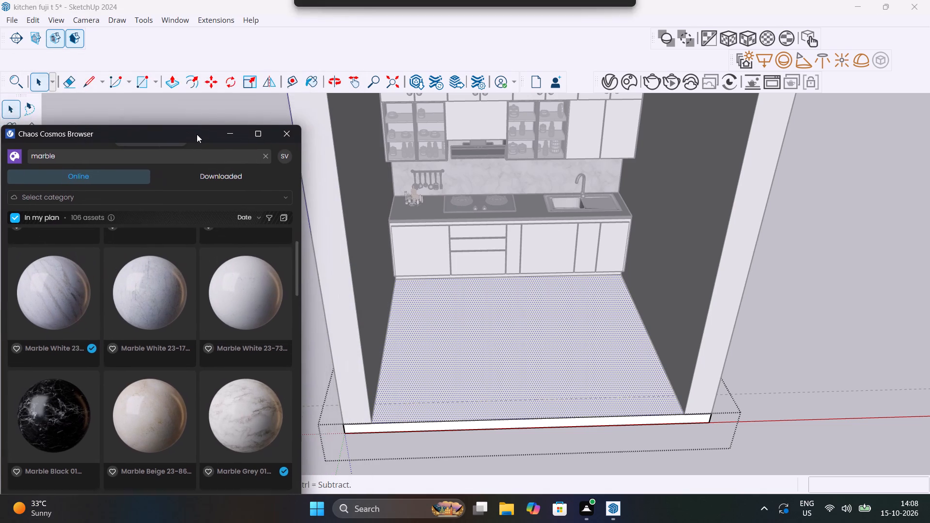
drag(197, 134, 217, 74)
click(615, 82)
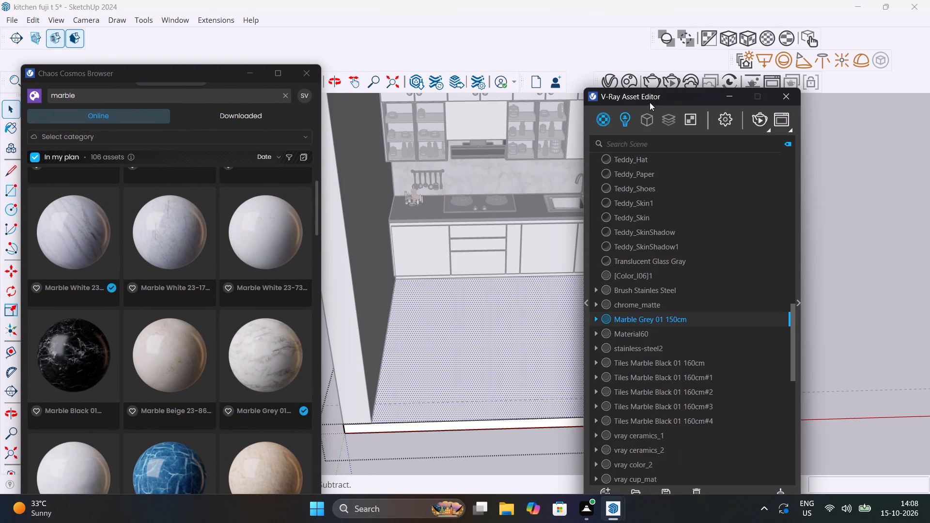
drag(655, 97, 735, 55)
right_click(759, 275)
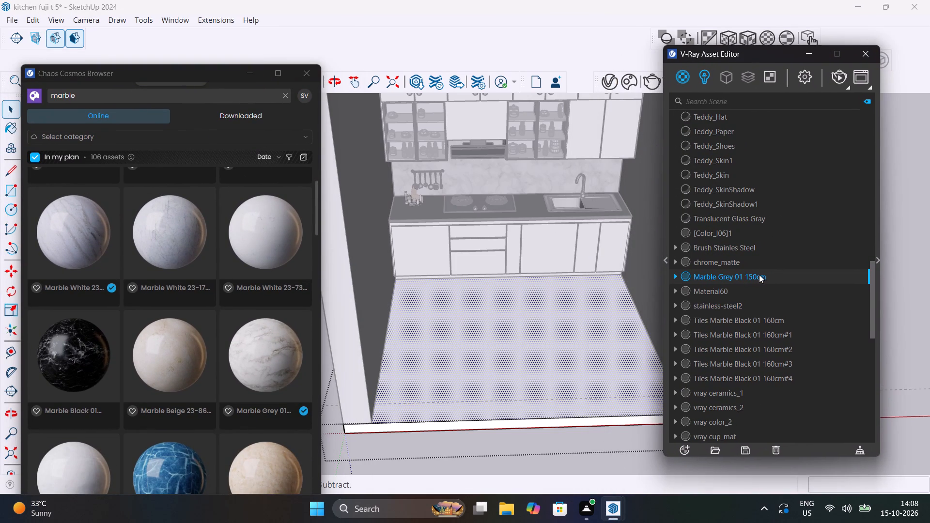
click(778, 298)
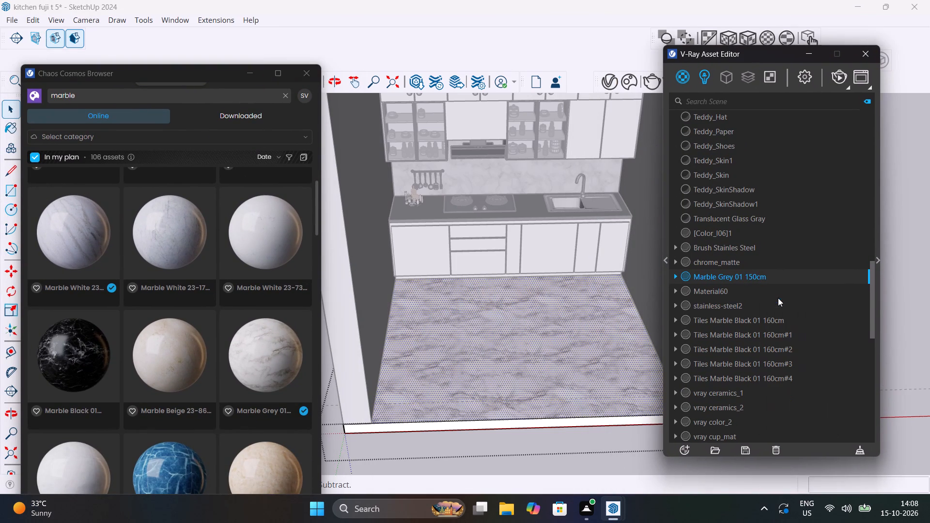
click(748, 39)
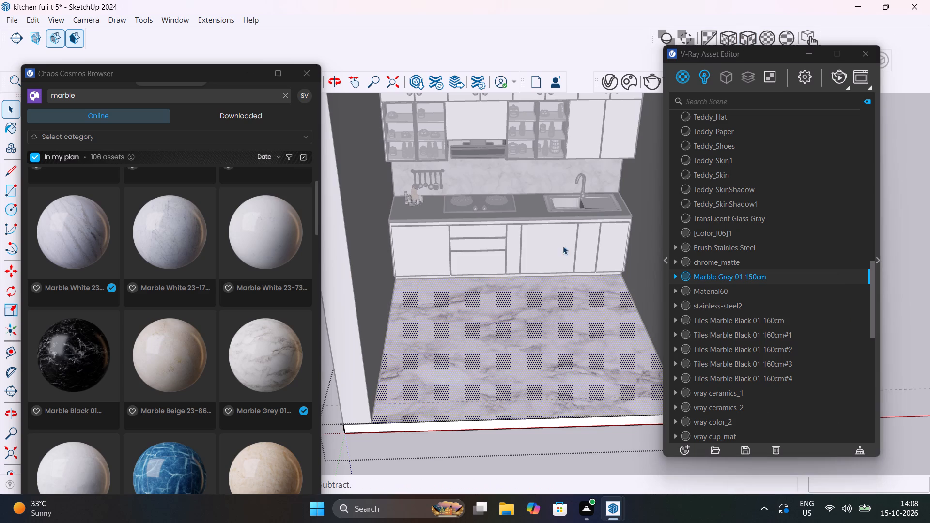
scroll(534, 302, down, 6)
click(585, 415)
scroll(572, 400, up, 5)
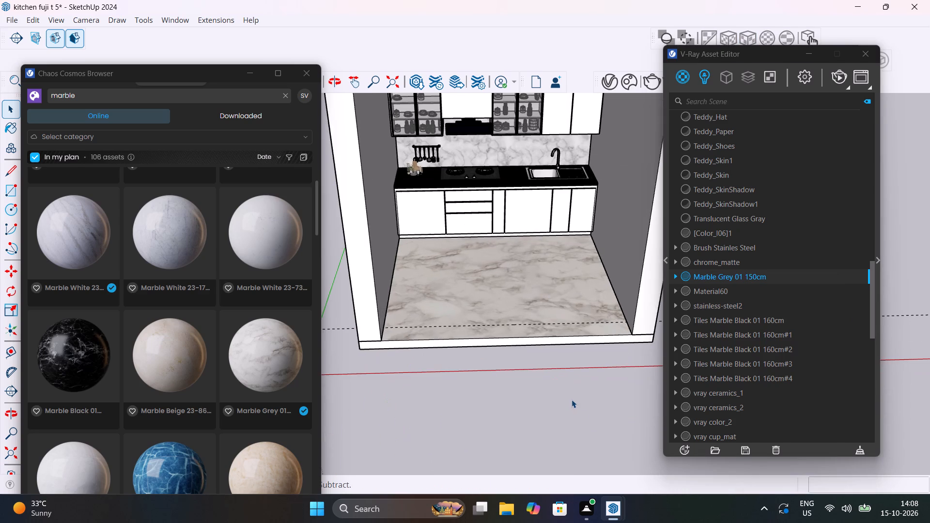
middle_drag(565, 396, 511, 375)
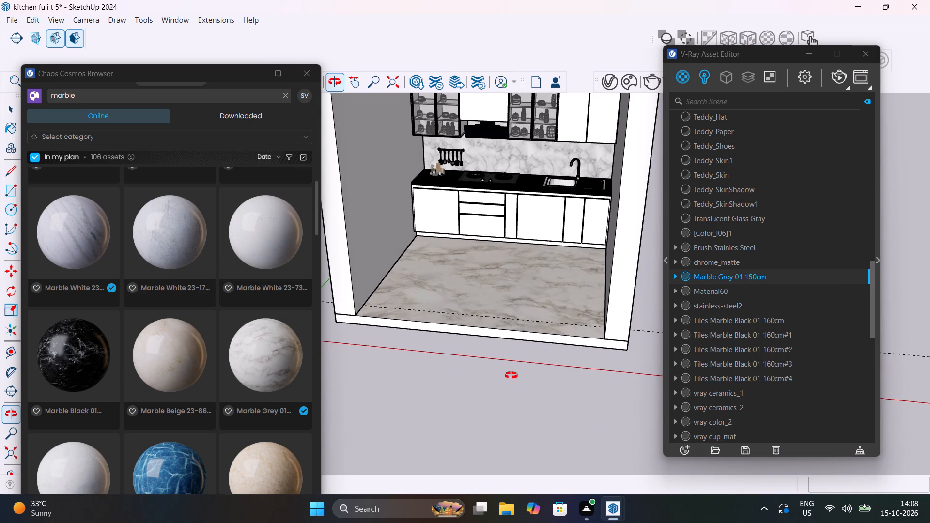
Search Chaos Cosmos for white paint and import the Wall Paint White Semigloss 300cm material.
middle_drag(511, 375, 556, 415)
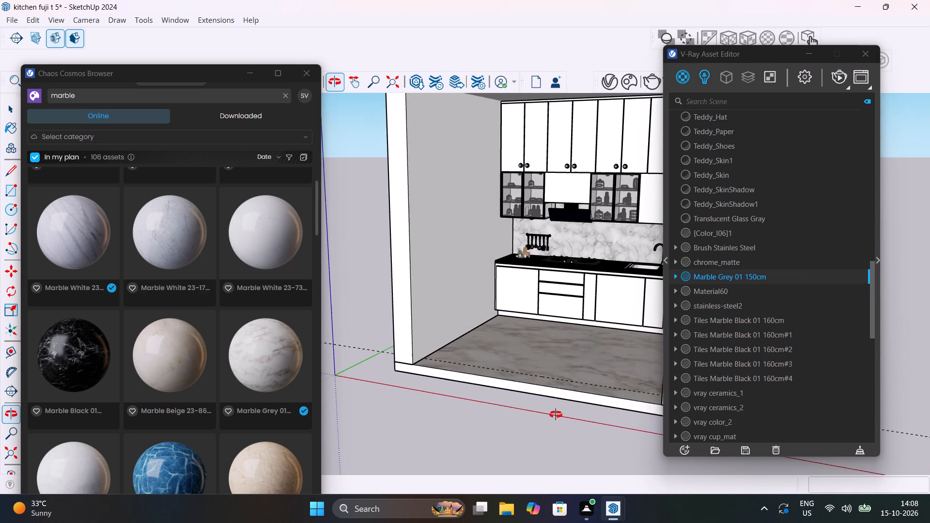
middle_drag(556, 415, 560, 432)
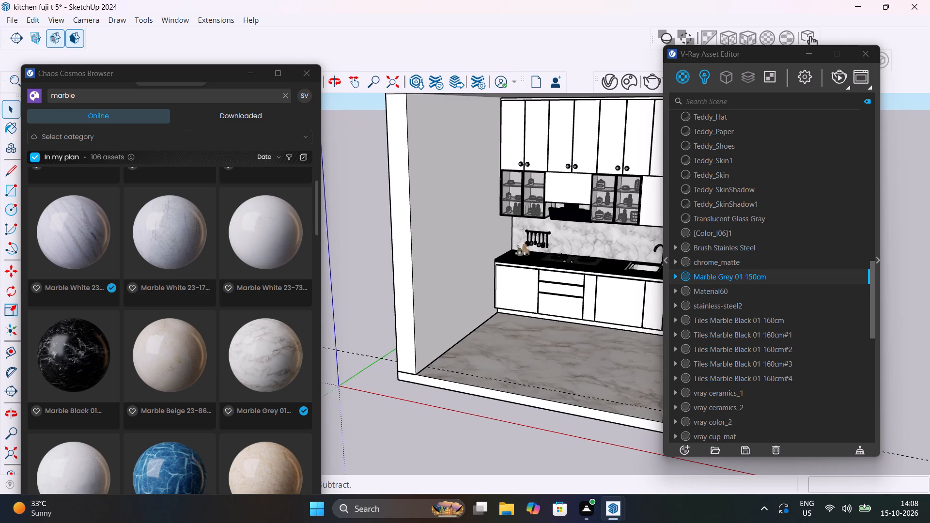
click(177, 95)
key(BackSpace)
key(BackSpace)
key(BackSpace)
key(BackSpace)
key(BackSpace)
key(BackSpace)
key(BackSpace)
key(BackSpace)
key(BackSpace)
key(BackSpace)
key(BackSpace)
key(BackSpace)
key(BackSpace)
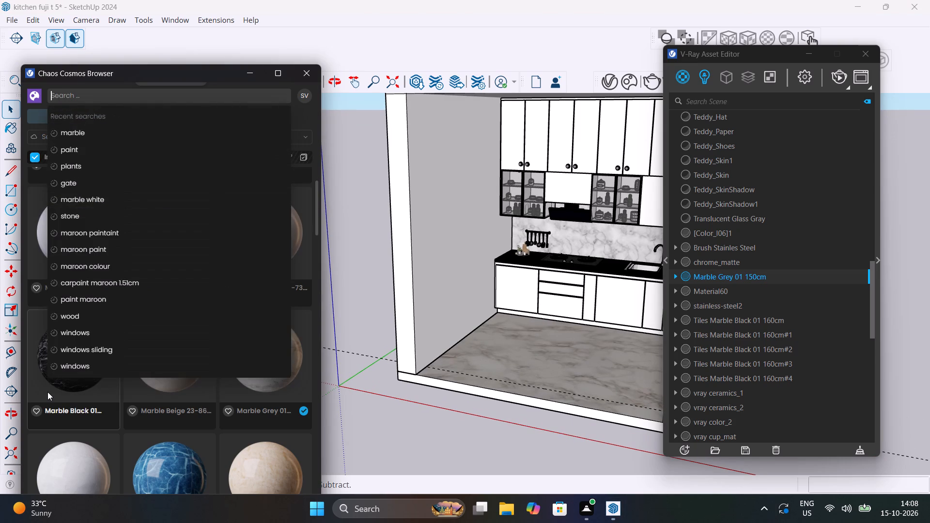
text(whote)
key(space)
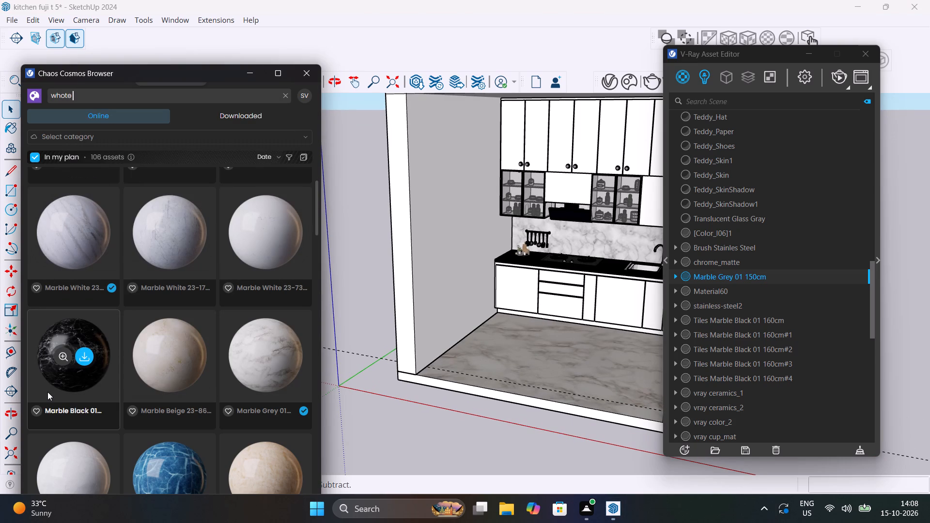
key(BackSpace)
key(BackSpace)
key(BackSpace)
key(BackSpace)
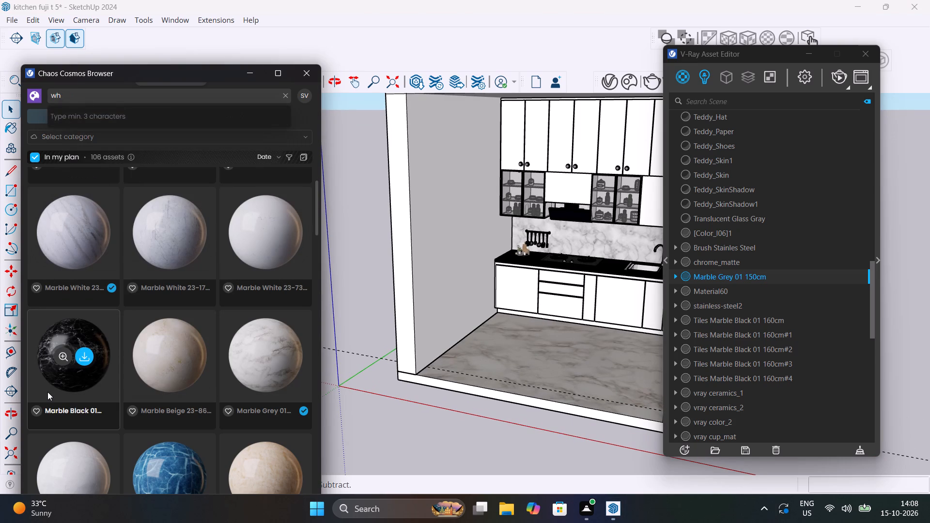
text(ite paint)
key(Return)
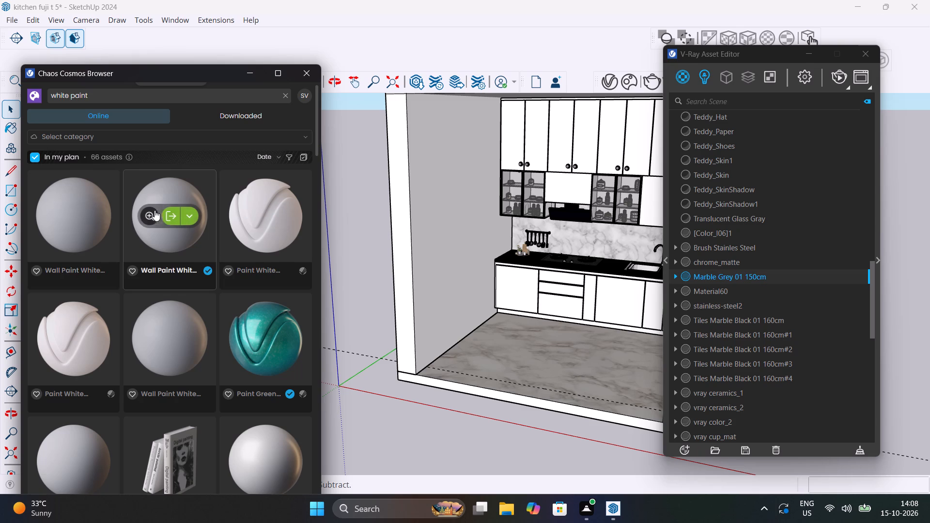
click(168, 217)
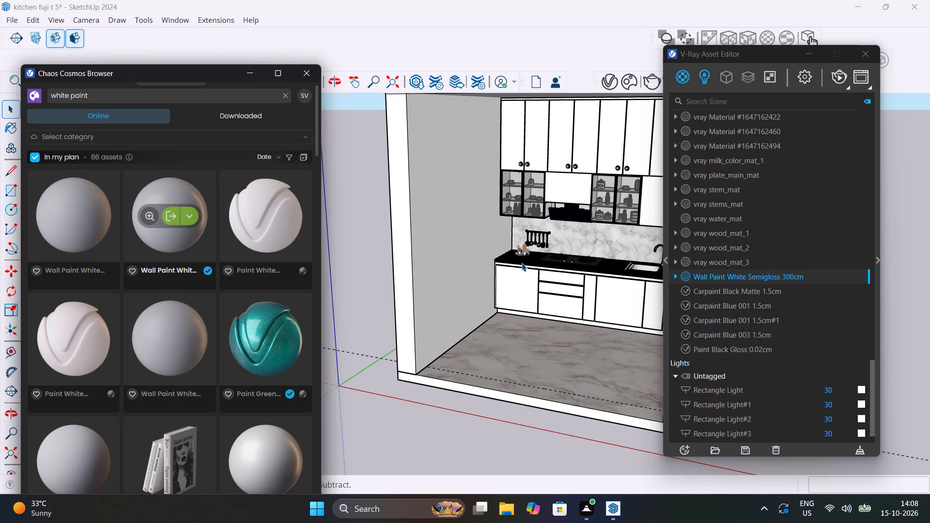
Apply Wall Paint White Semigloss 300cm to the inner face of the kitchen's left side wall, inside its group.
click(438, 249)
double_click(438, 249)
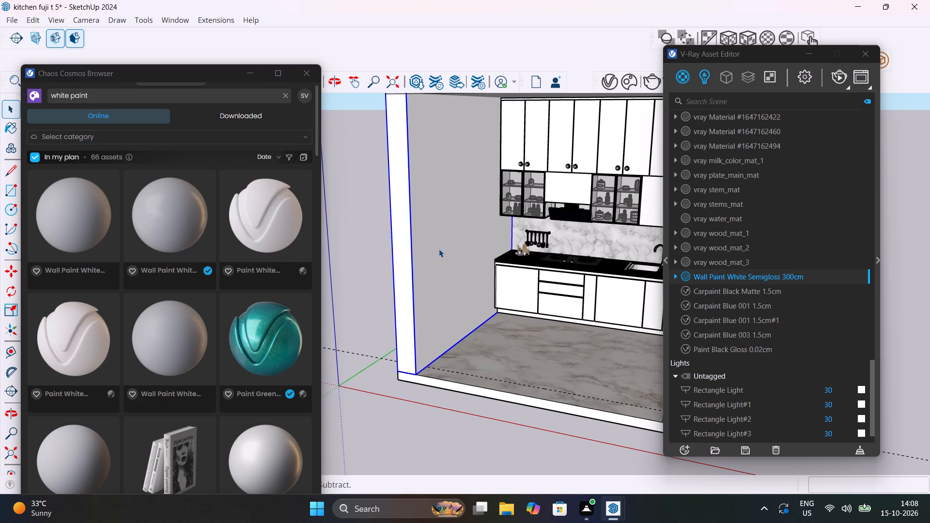
double_click(439, 249)
click(442, 251)
click(442, 251)
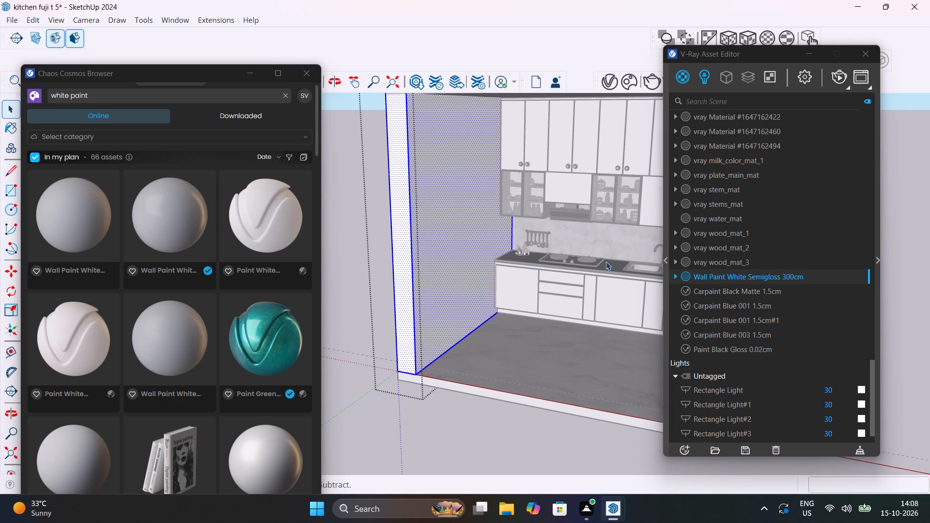
click(446, 250)
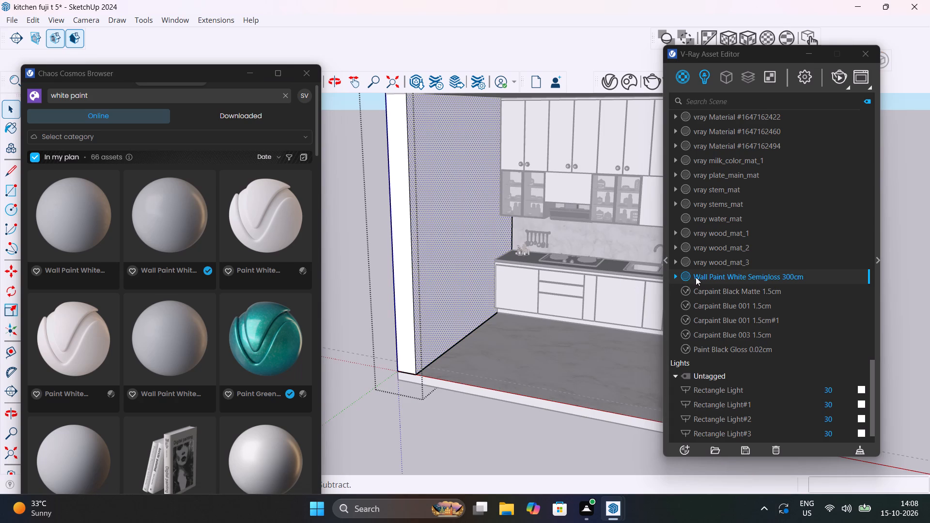
right_click(698, 276)
click(733, 301)
Apply Wall Paint White Semigloss 300cm to the inner face of the kitchen's right side wall, inside its group.
scroll(527, 341, down, 6)
middle_drag(537, 352, 684, 376)
scroll(605, 312, up, 5)
click(616, 297)
double_click(616, 297)
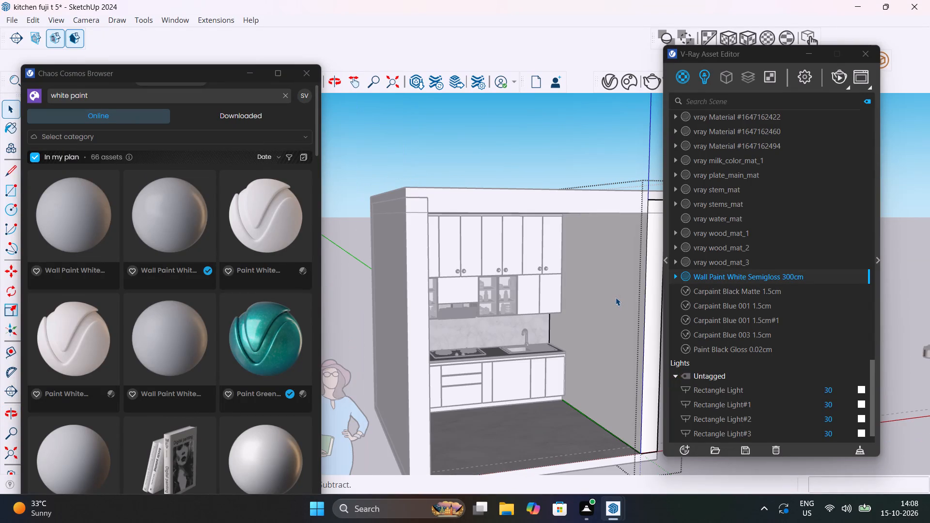
click(615, 297)
click(615, 297)
click(614, 297)
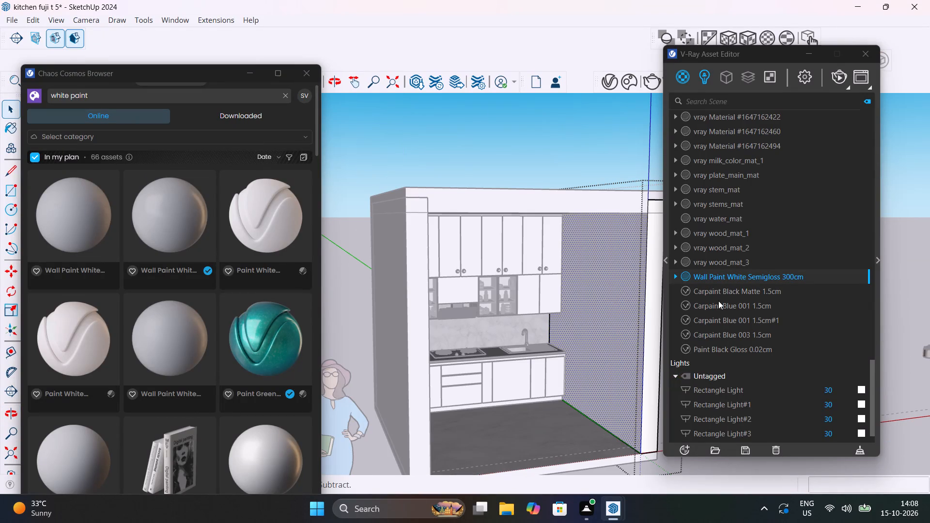
right_click(775, 277)
click(793, 303)
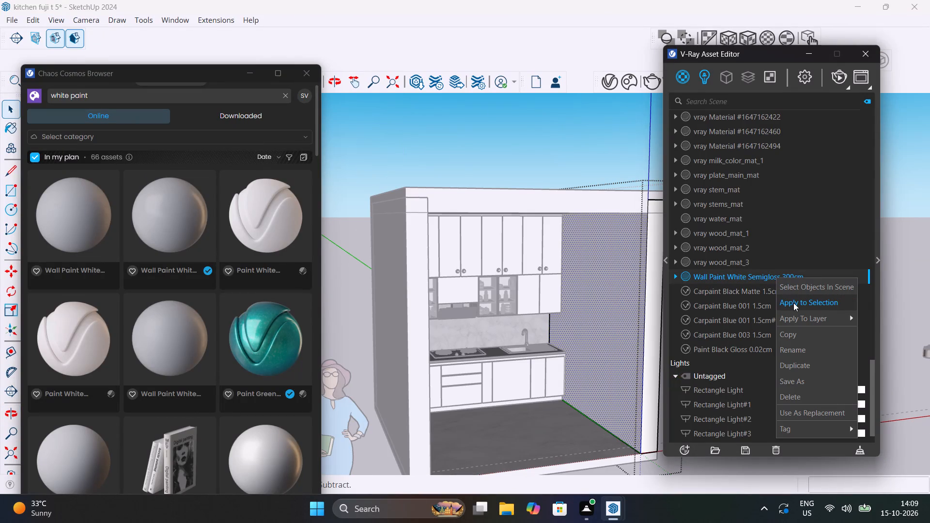
Apply Wall Paint White Semigloss 300cm to the ceiling's underside inside its group and leave the group.
middle_drag(601, 289, 561, 283)
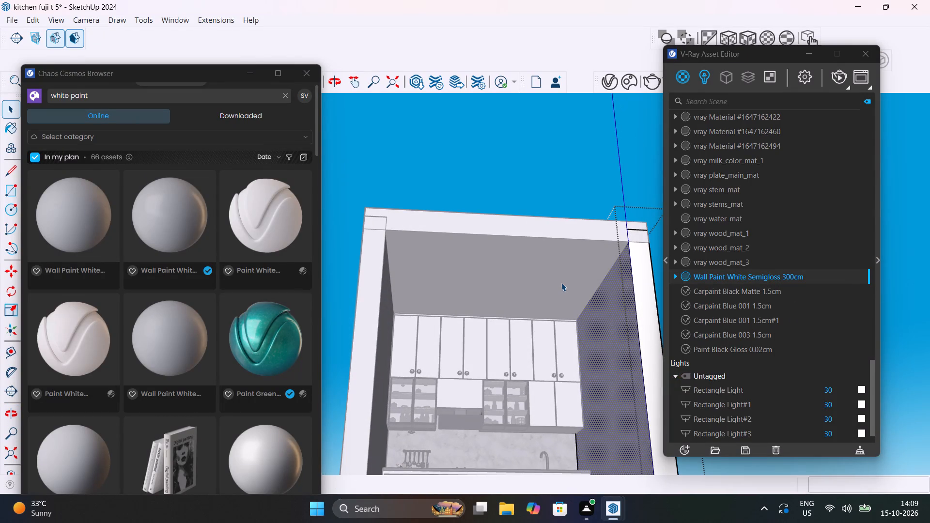
click(561, 283)
double_click(561, 283)
click(561, 283)
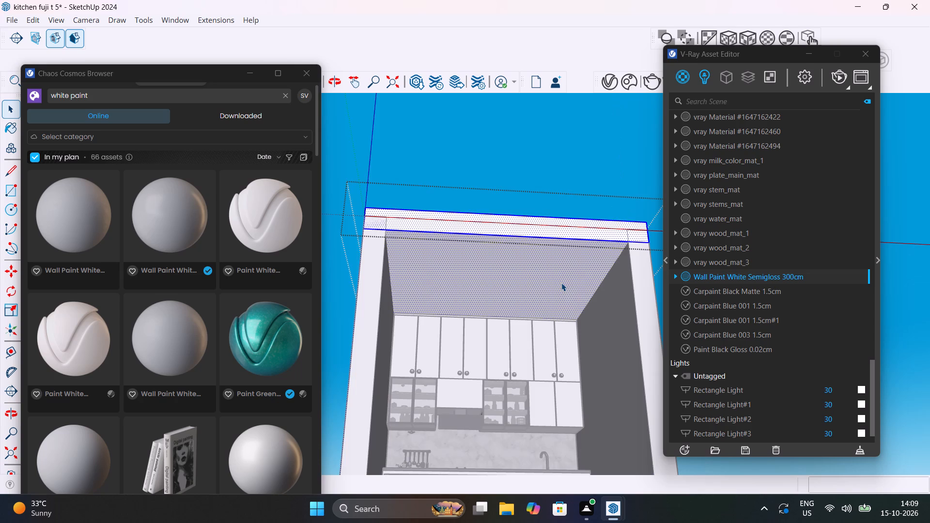
click(561, 283)
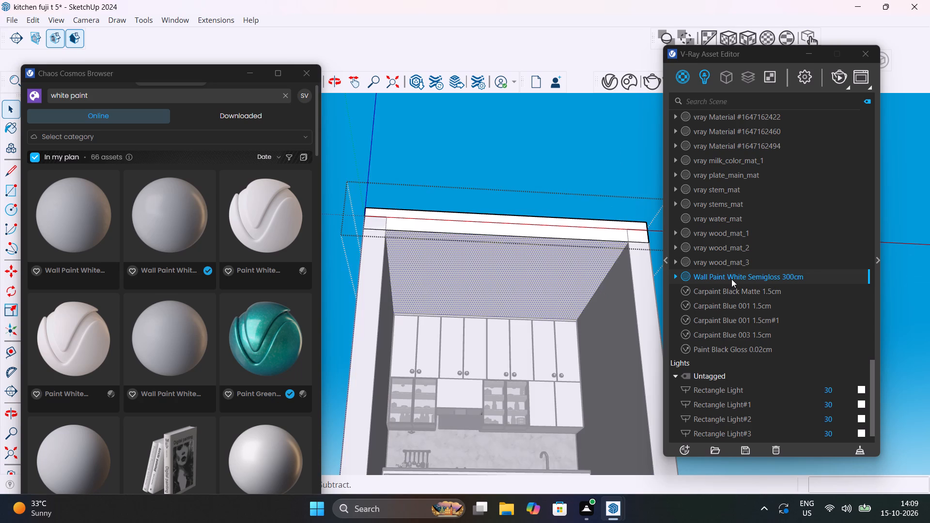
right_click(731, 279)
click(755, 307)
click(580, 169)
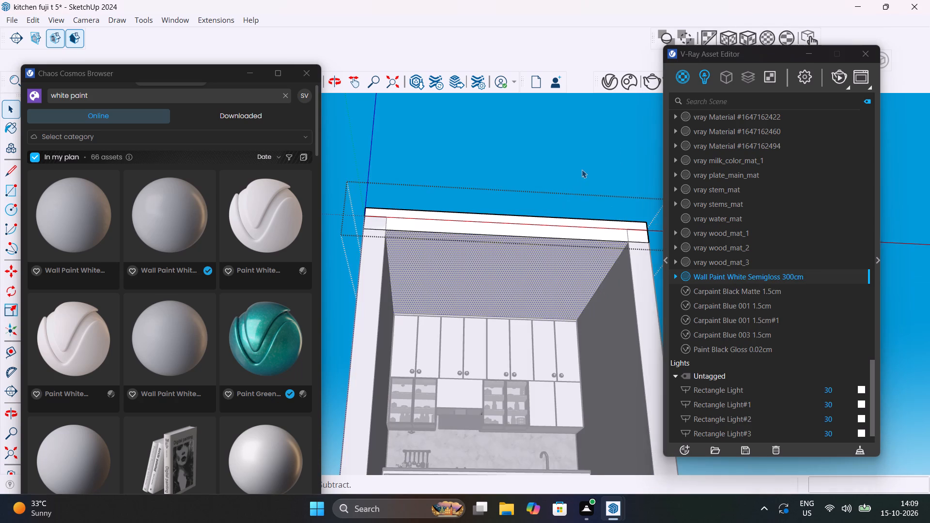
Close the Chaos Cosmos browser and the V-Ray Asset Editor.
middle_drag(594, 176, 590, 251)
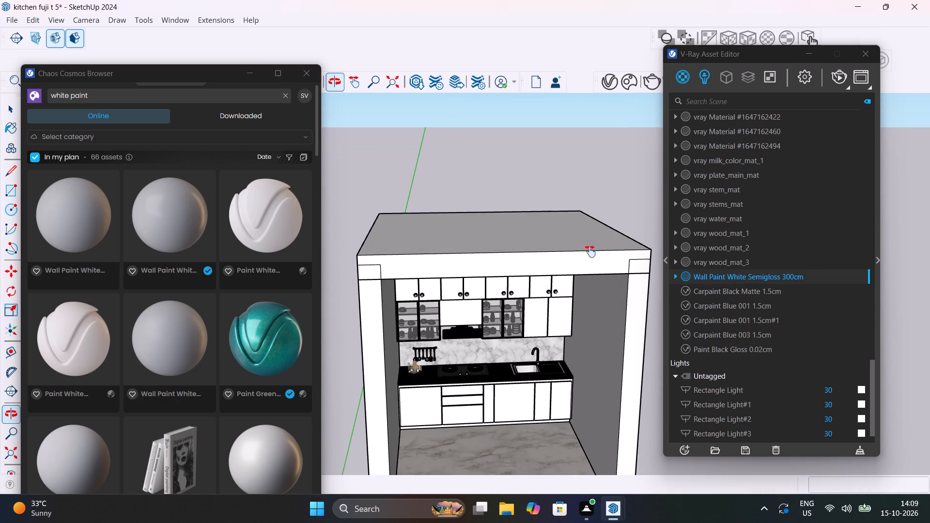
middle_drag(590, 251, 586, 204)
scroll(579, 229, down, 3)
middle_drag(593, 289, 581, 267)
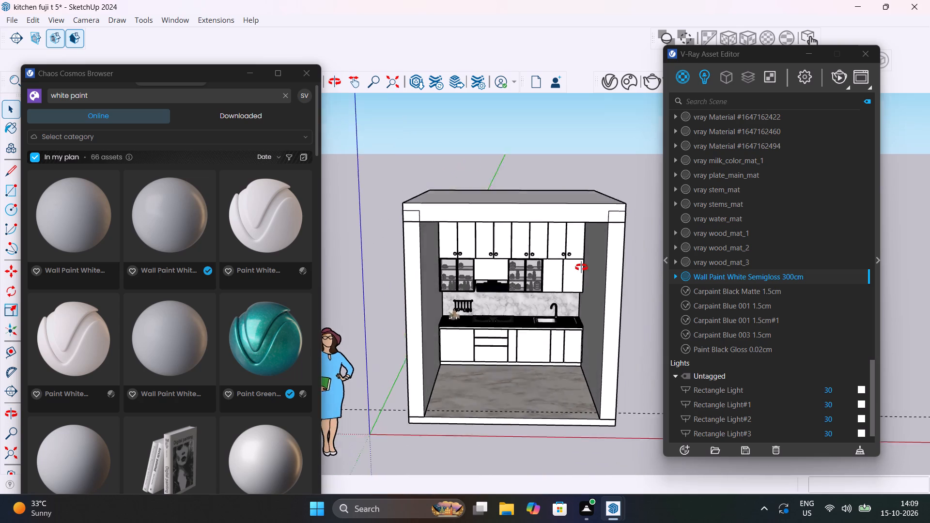
middle_drag(581, 267, 589, 245)
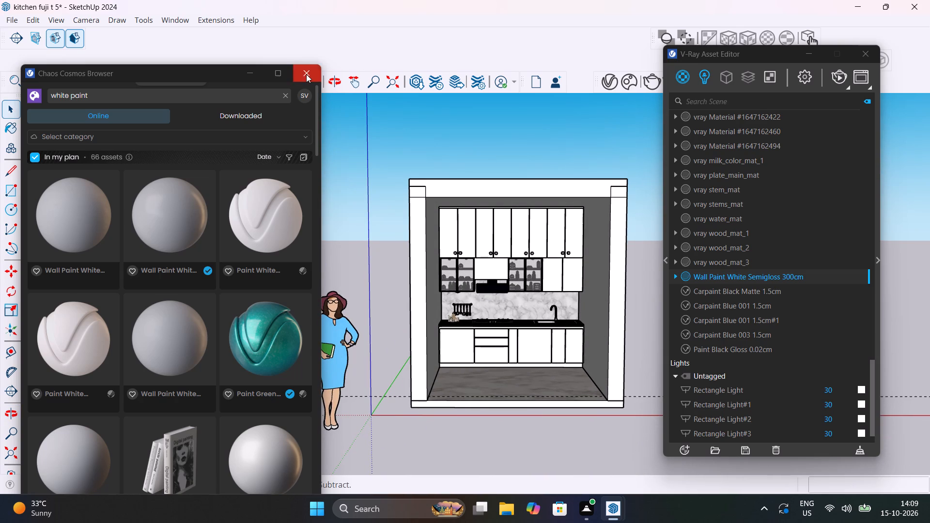
click(307, 74)
click(868, 54)
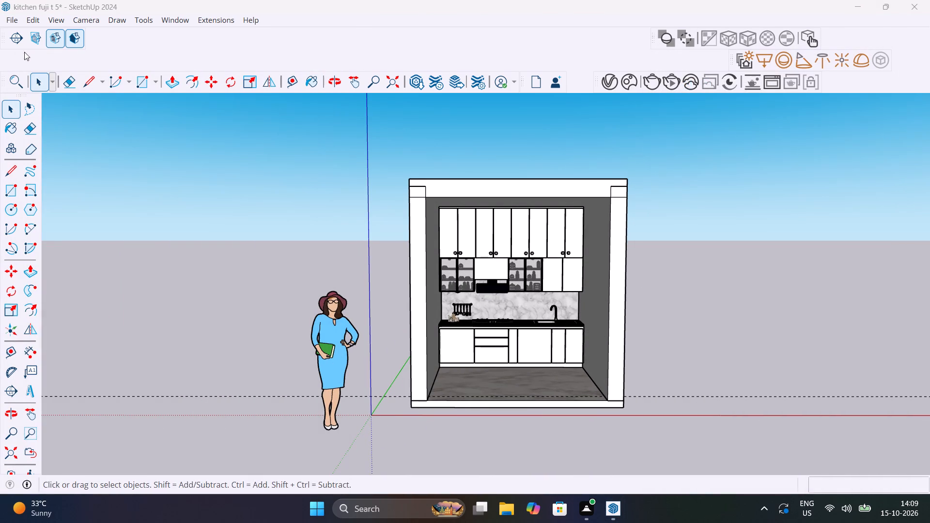
Reopen the V-Ray Asset Editor and set the first Rectangle Light's color temperature to 3500 K.
click(616, 79)
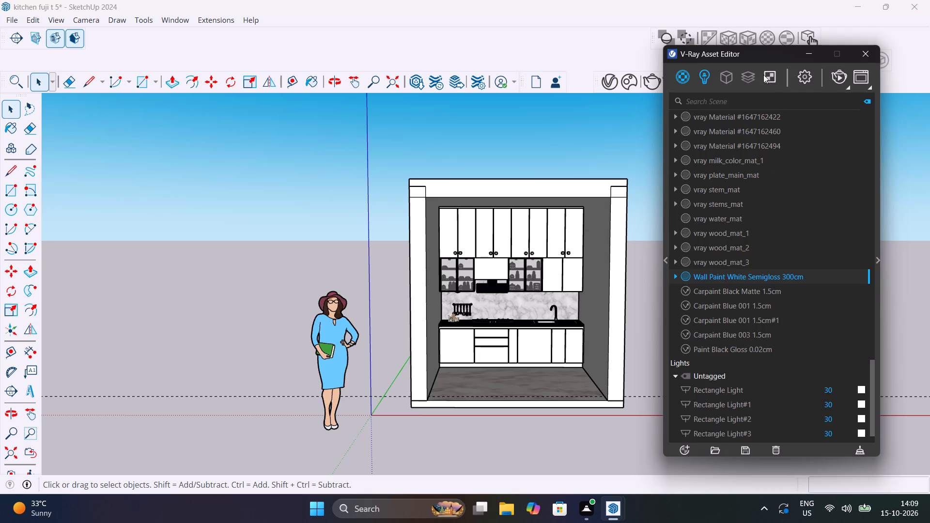
drag(764, 52, 557, 39)
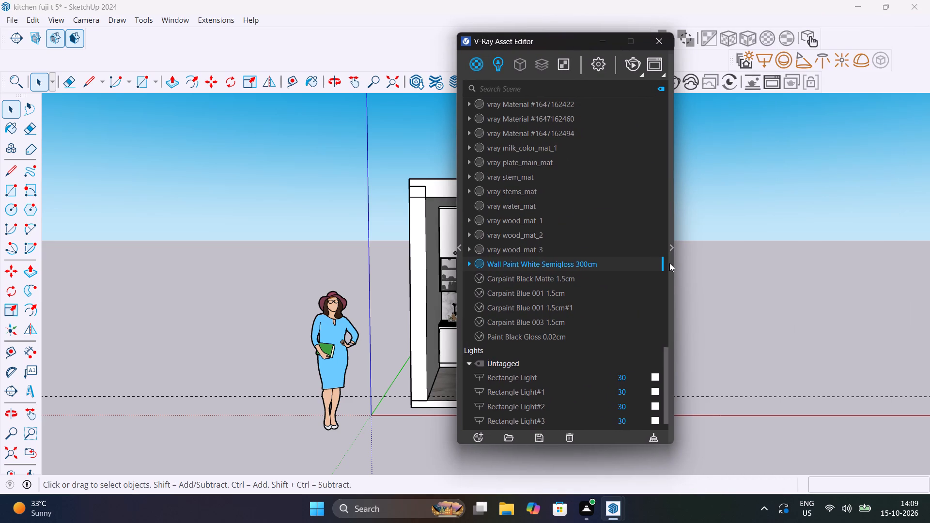
middle_drag(666, 261, 591, 240)
scroll(590, 233, down, 9)
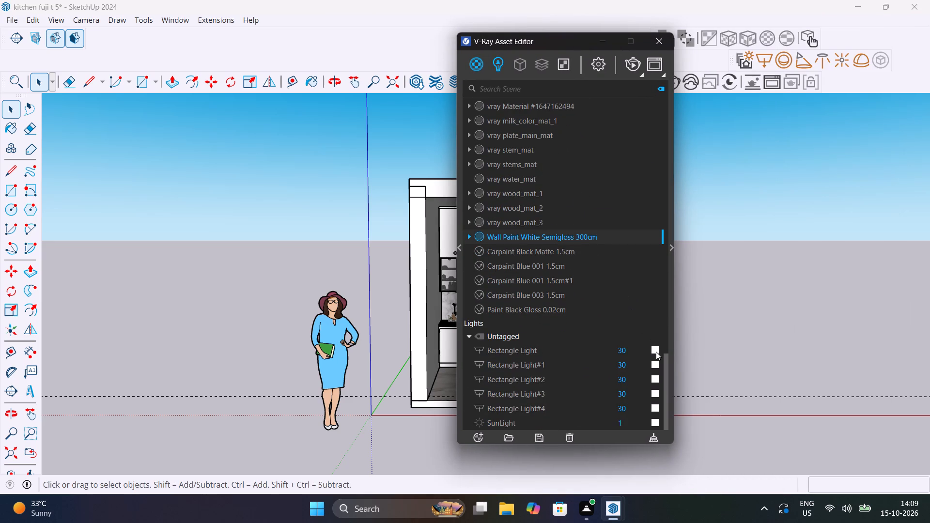
click(656, 352)
drag(494, 306, 445, 307)
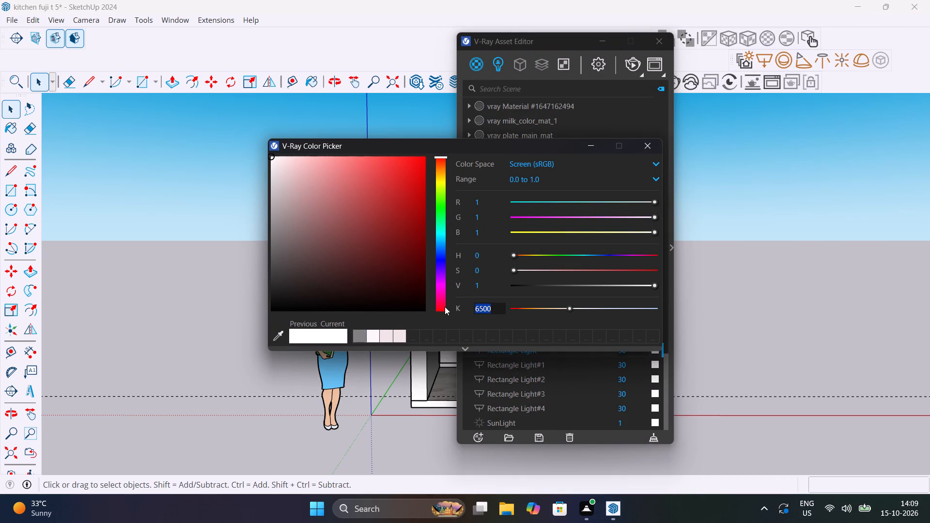
text(3500)
key(Return)
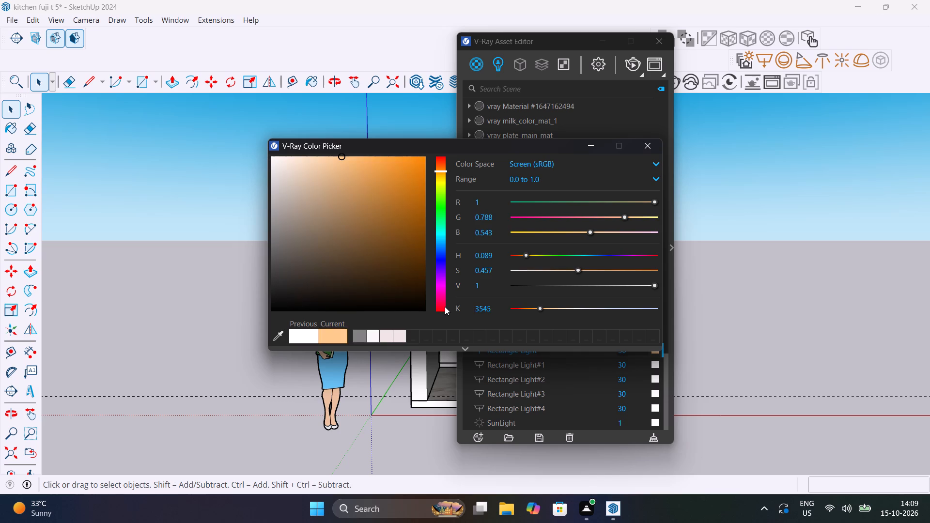
Set Rectangle Light#1's color temperature to 3500 K, matching the first rectangle light.
drag(443, 147, 375, 151)
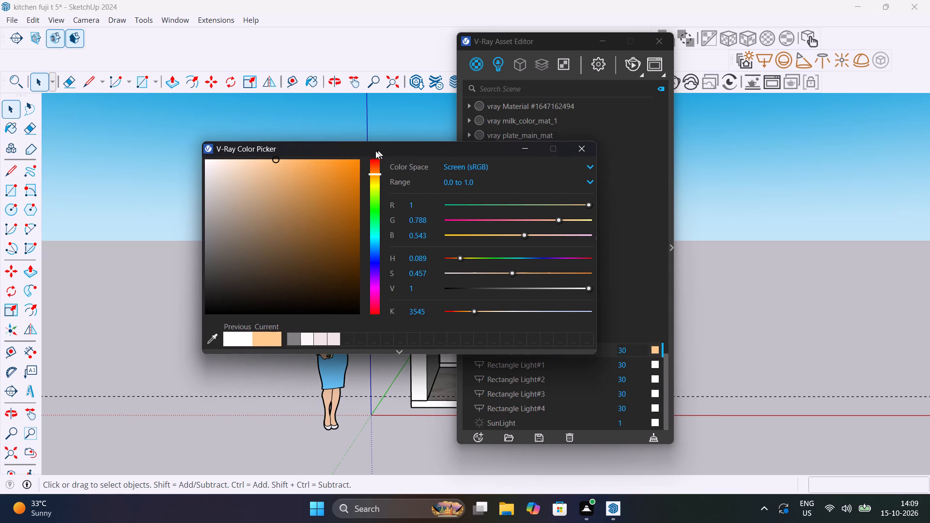
drag(375, 151, 340, 150)
click(658, 367)
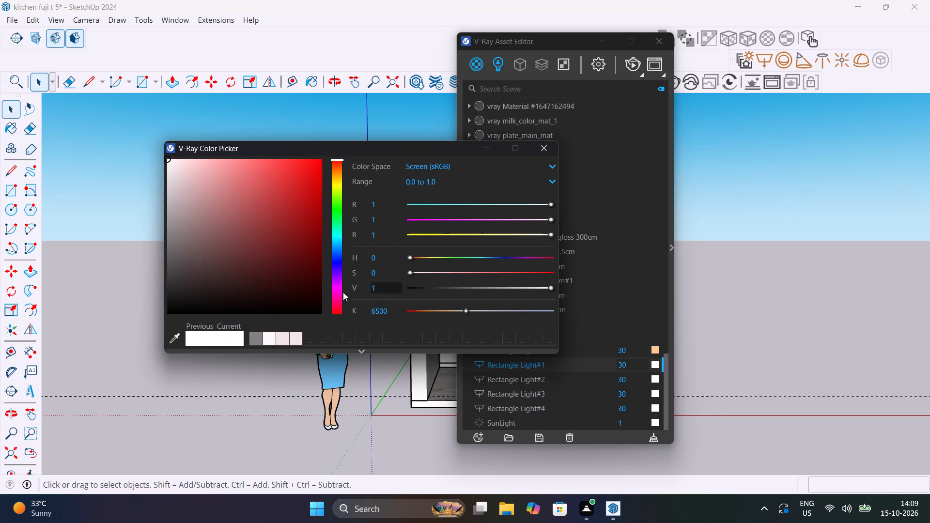
drag(382, 309, 356, 306)
text(350)
key(Return)
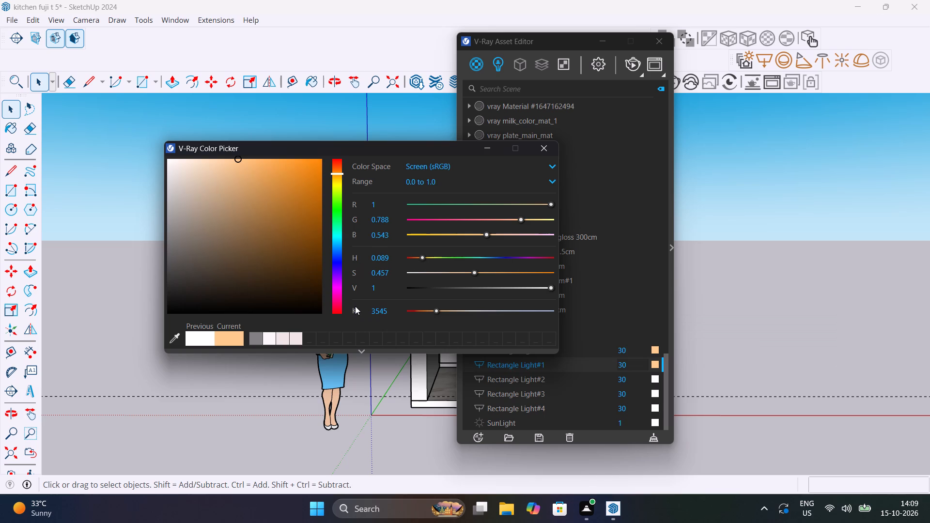
Set Rectangle Light#2's color temperature to 3500 K.
click(656, 380)
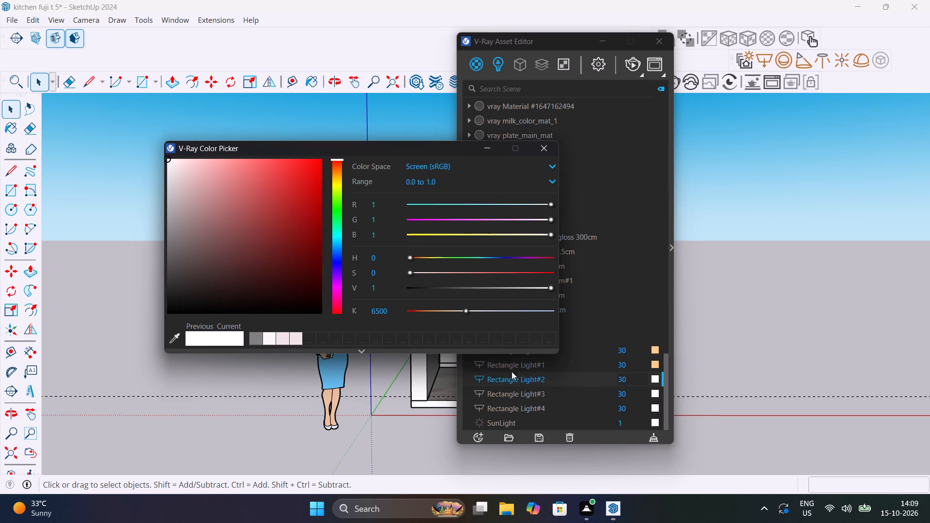
drag(391, 311, 369, 309)
text(3500)
key(Return)
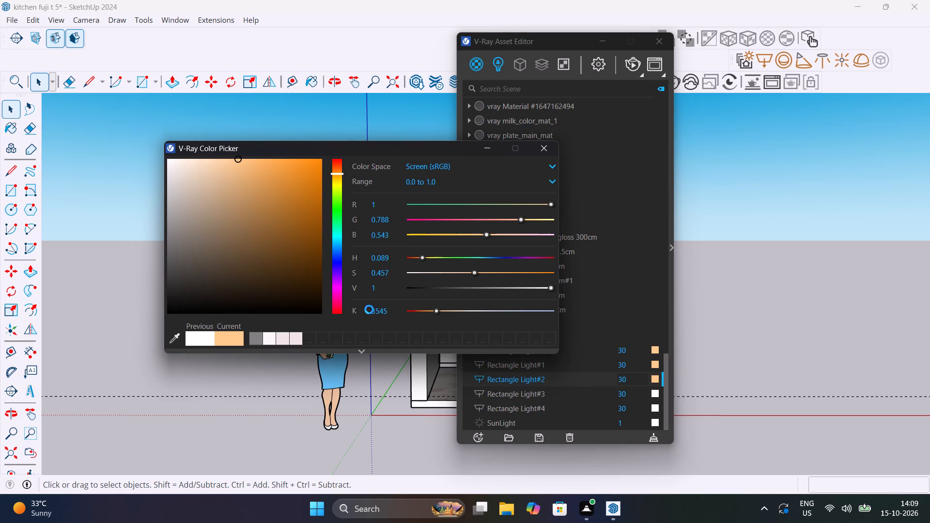
Set Rectangle Light#3's color temperature to 3500 K.
click(657, 396)
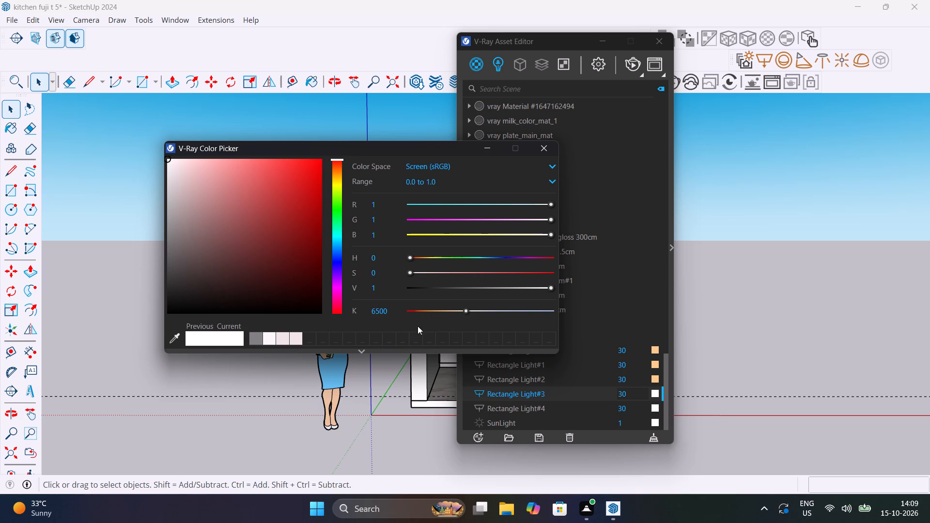
drag(390, 305, 349, 308)
drag(392, 309, 356, 311)
key(3)
text(500)
key(Return)
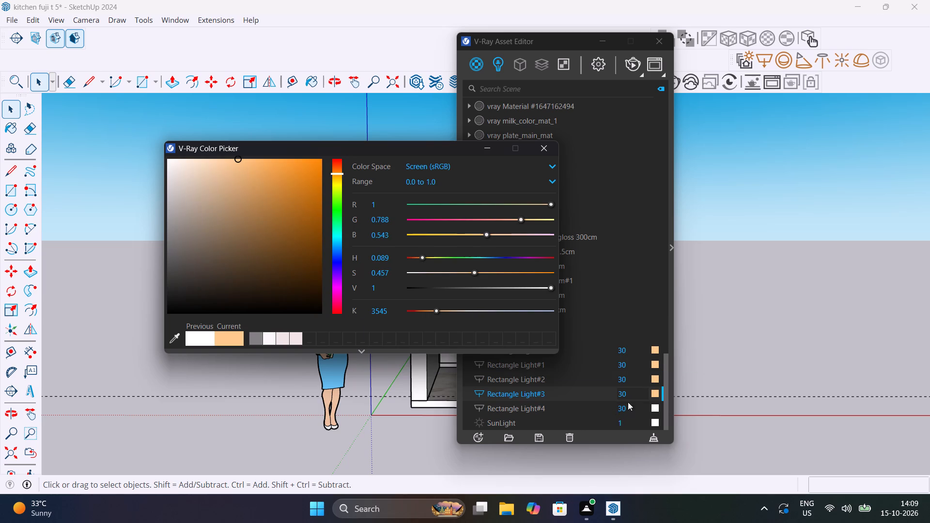
Set Rectangle Light#4's color temperature to 3500 K and close the V-Ray Asset Editor.
click(655, 406)
drag(397, 312, 365, 308)
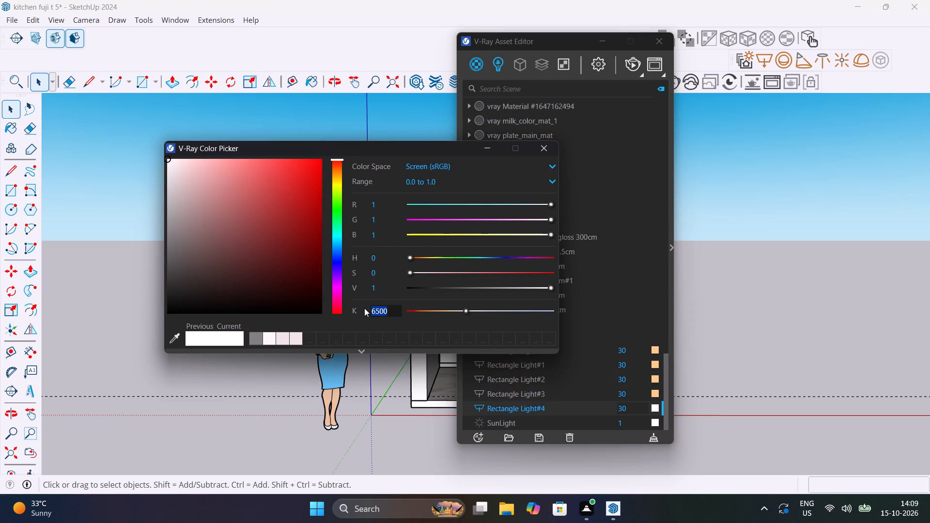
text(3500)
key(Return)
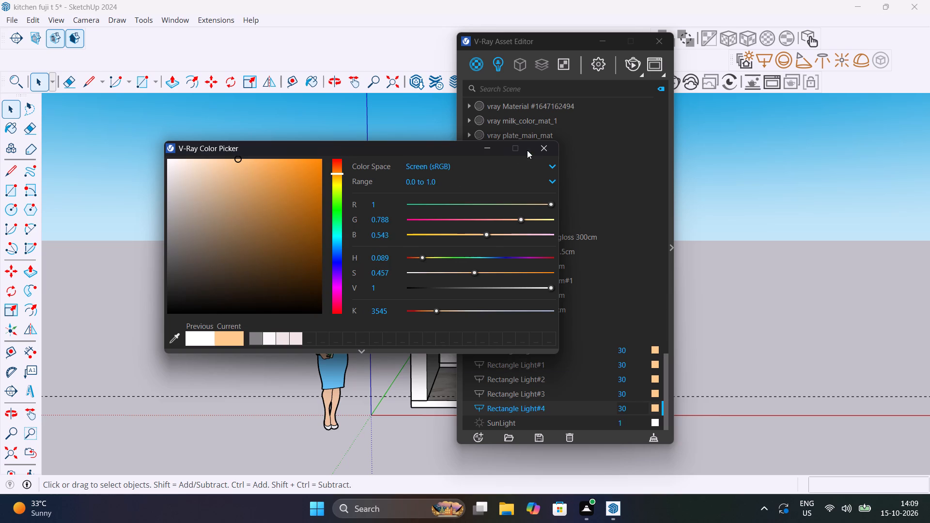
click(540, 148)
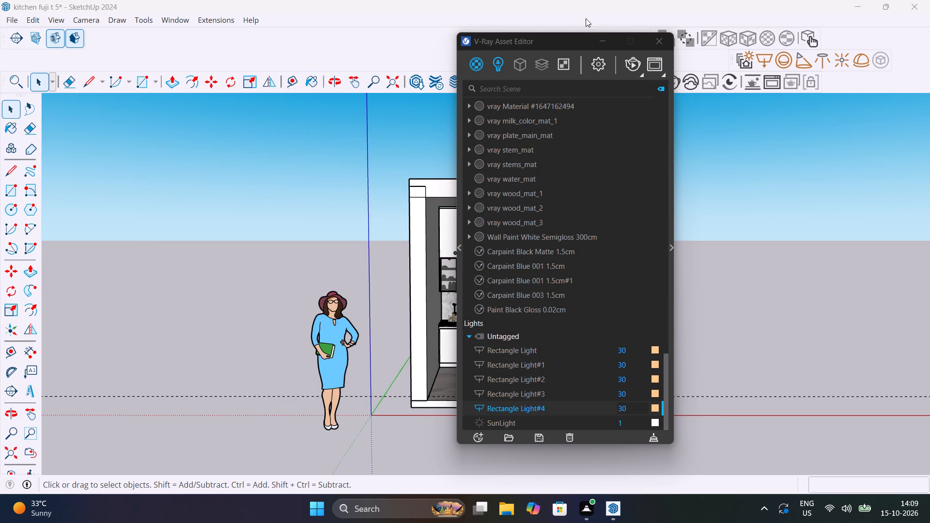
click(668, 39)
Unhide all hidden objects in the kitchen model.
scroll(620, 279, up, 2)
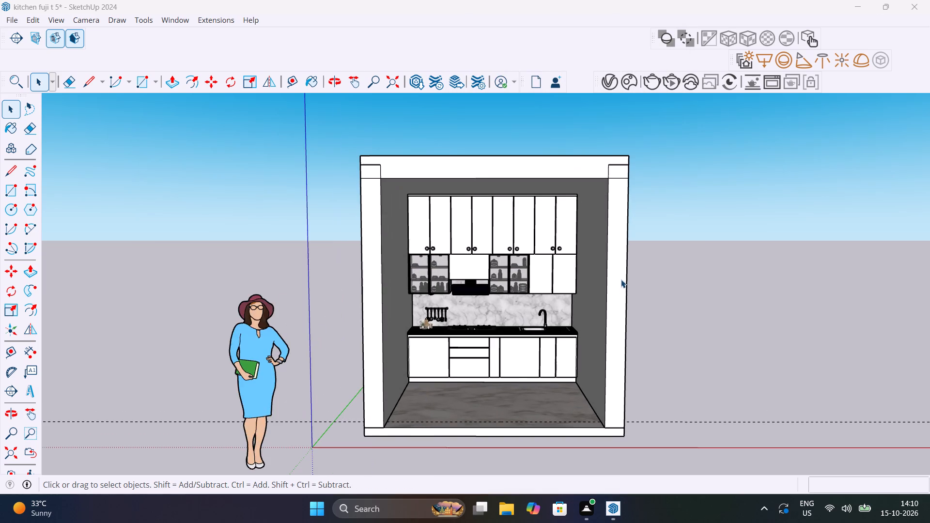
scroll(621, 279, up, 2)
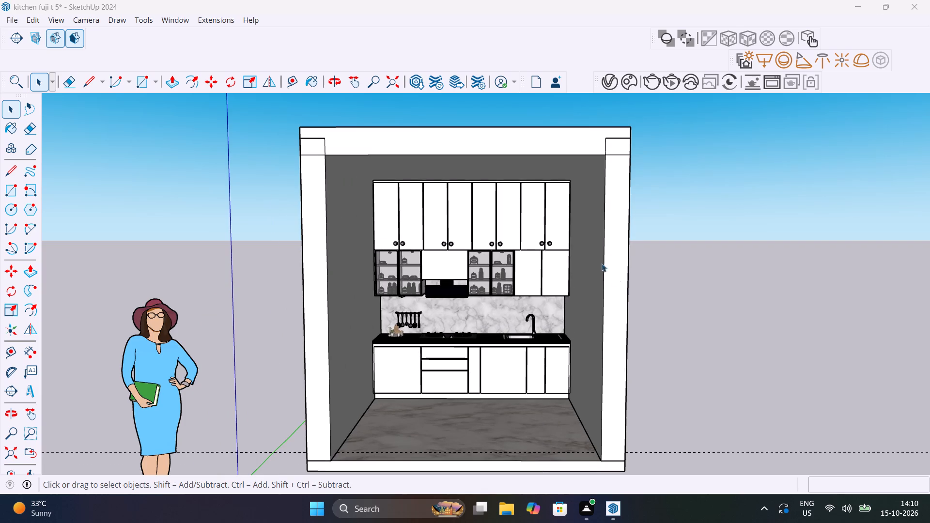
click(31, 21)
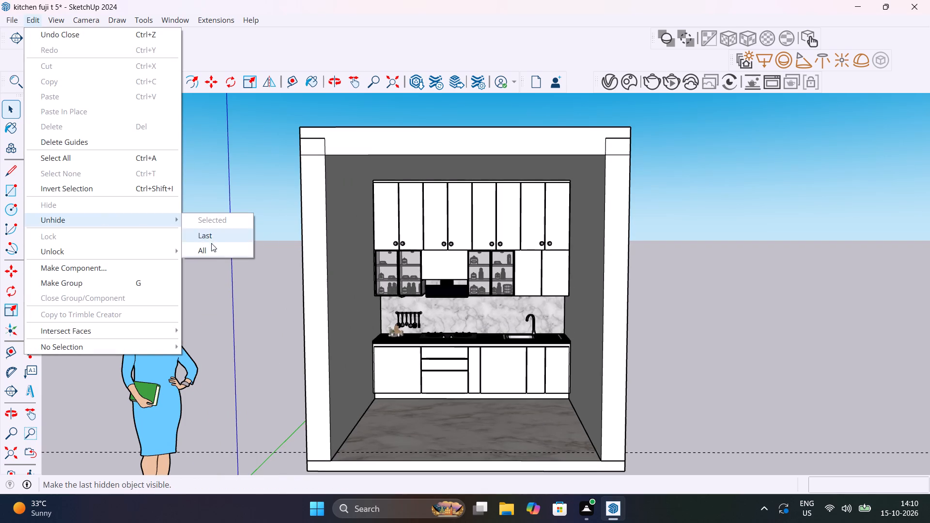
click(214, 248)
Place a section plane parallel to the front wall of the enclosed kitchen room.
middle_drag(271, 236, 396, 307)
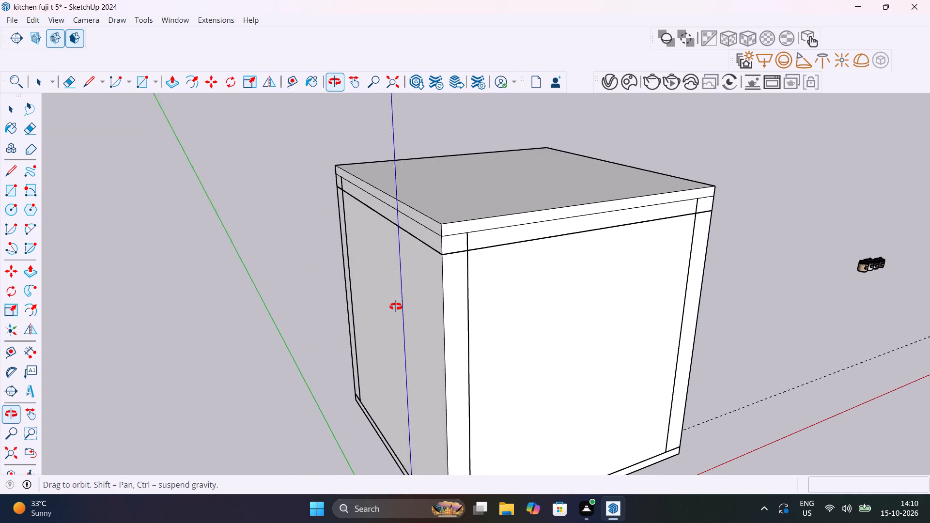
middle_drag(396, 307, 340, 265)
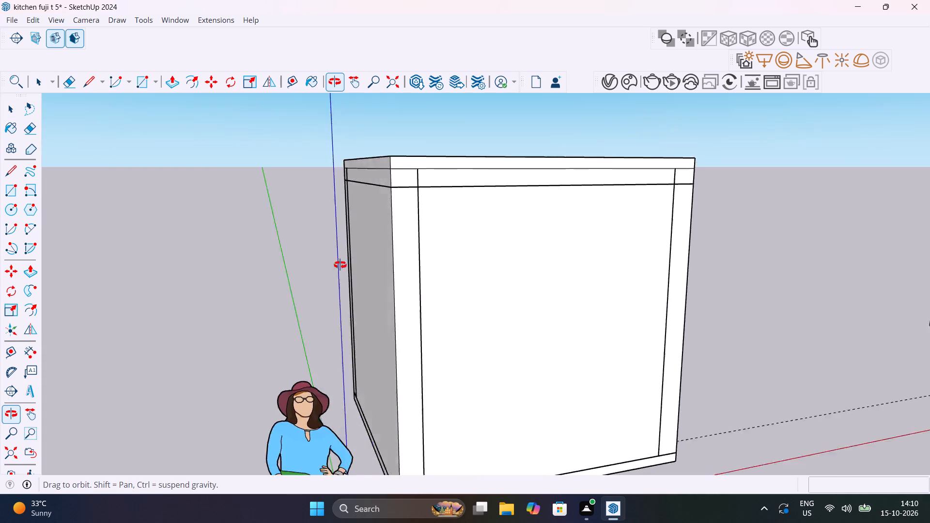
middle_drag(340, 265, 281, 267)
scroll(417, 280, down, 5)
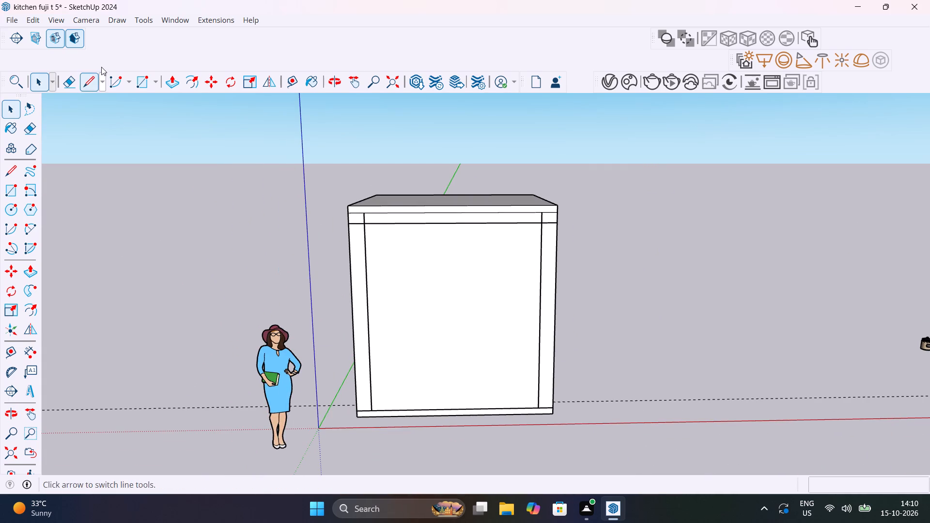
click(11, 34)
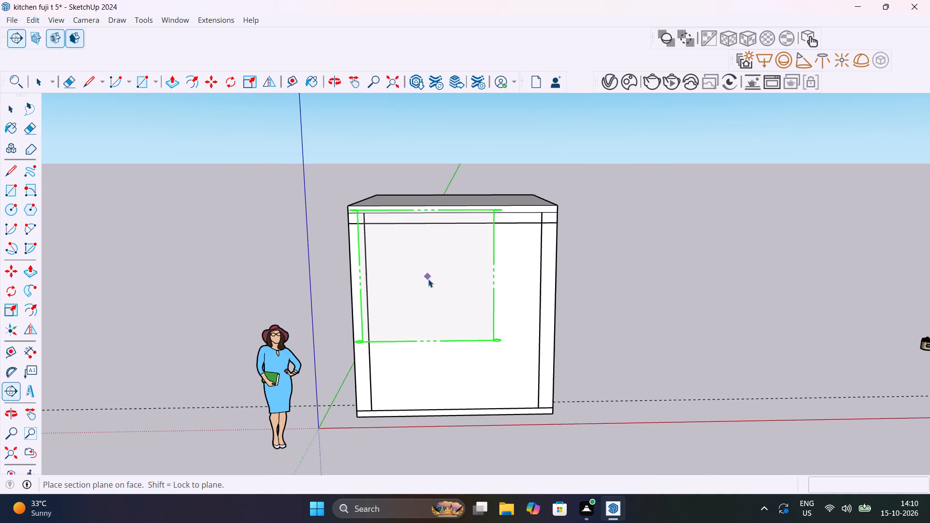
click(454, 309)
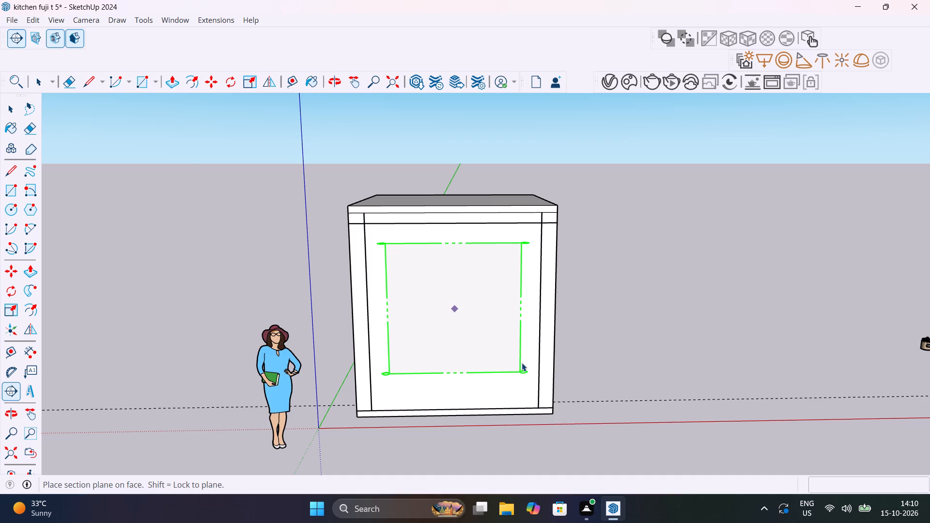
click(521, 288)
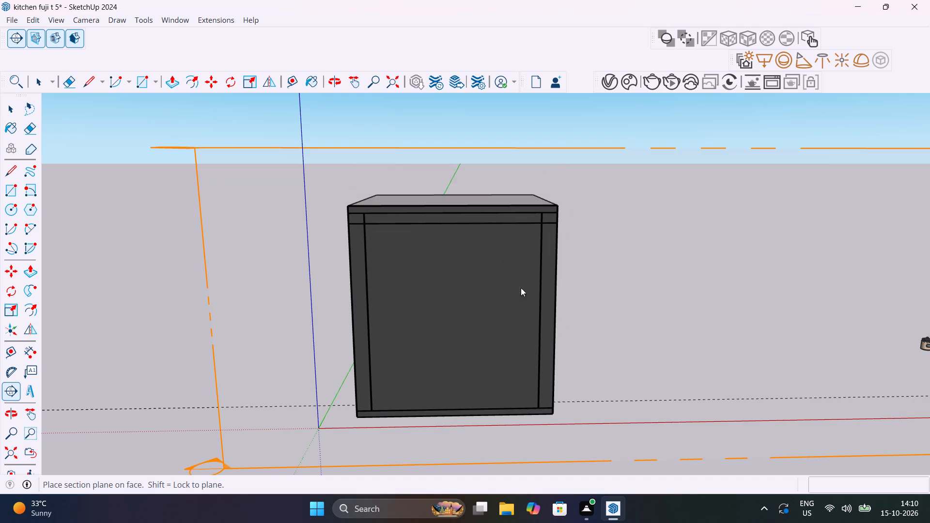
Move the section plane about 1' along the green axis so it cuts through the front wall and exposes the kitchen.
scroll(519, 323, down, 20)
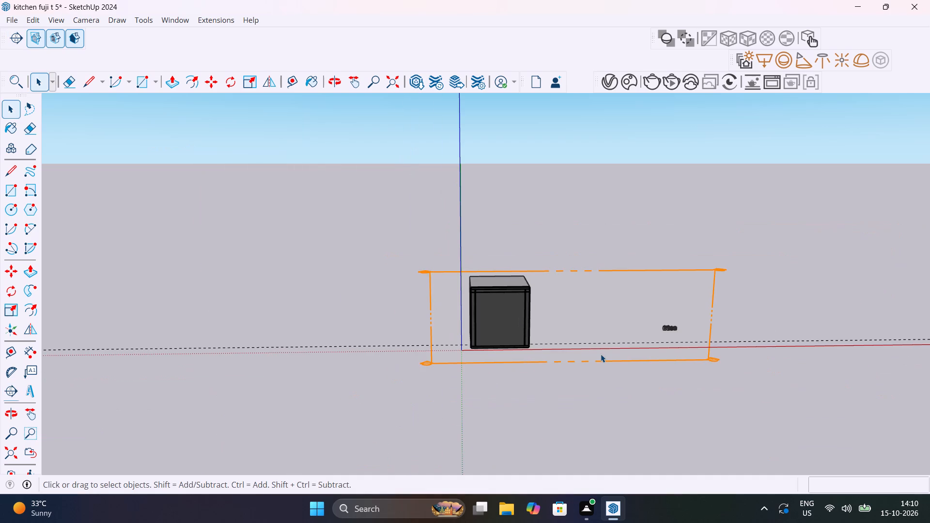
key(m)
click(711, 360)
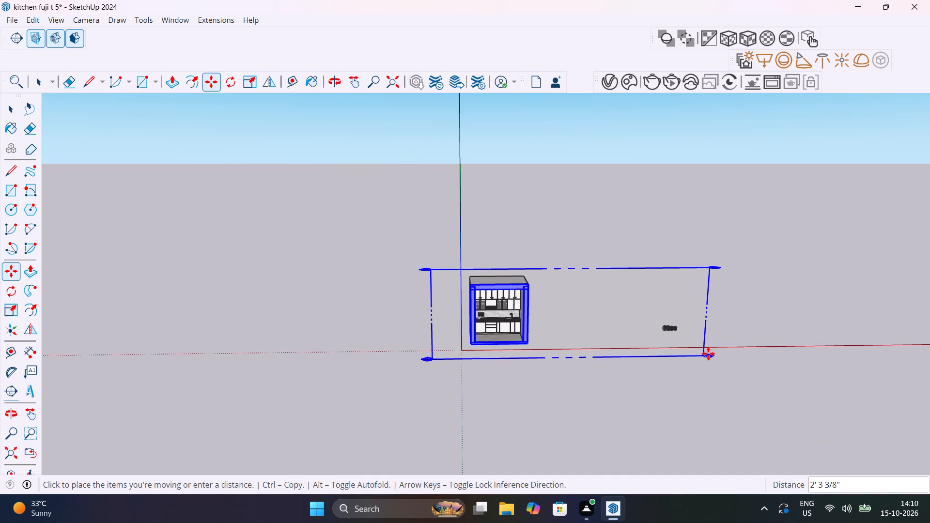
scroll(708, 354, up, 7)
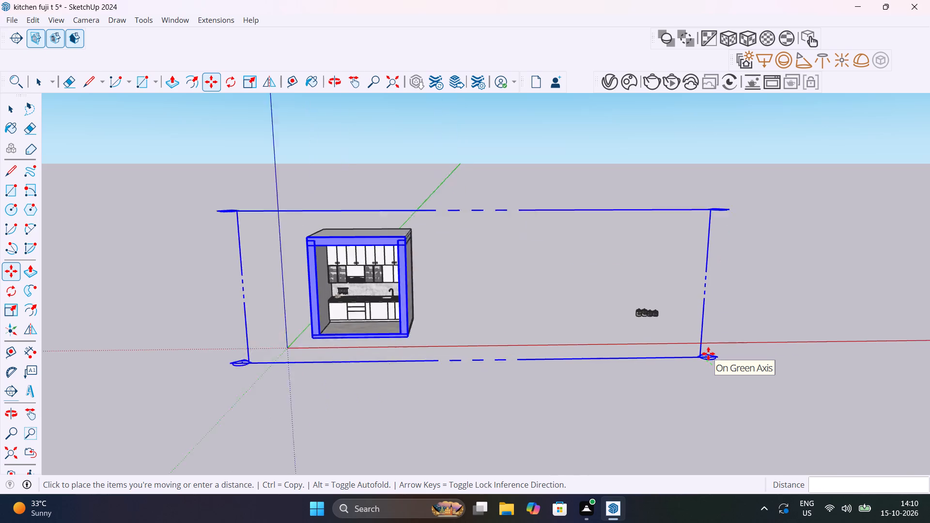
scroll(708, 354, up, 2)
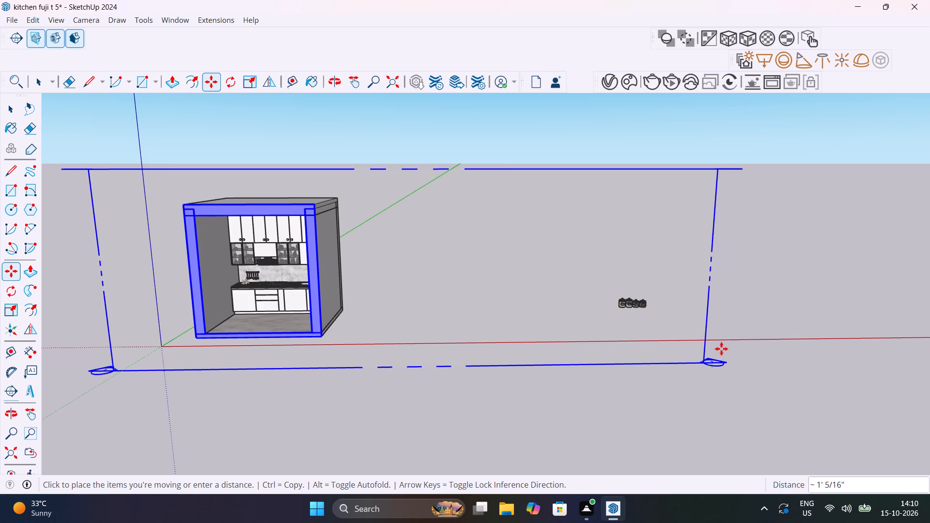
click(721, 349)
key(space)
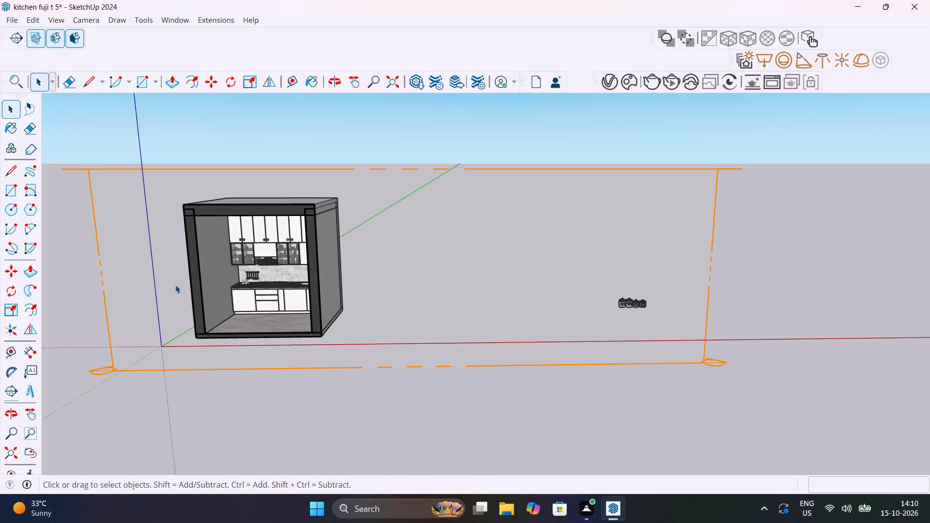
Frame the kitchen cabinets straight on through the section cut and start a V-Ray test render.
scroll(201, 279, up, 8)
shift+middle_drag(274, 287, 331, 298)
scroll(331, 298, up, 3)
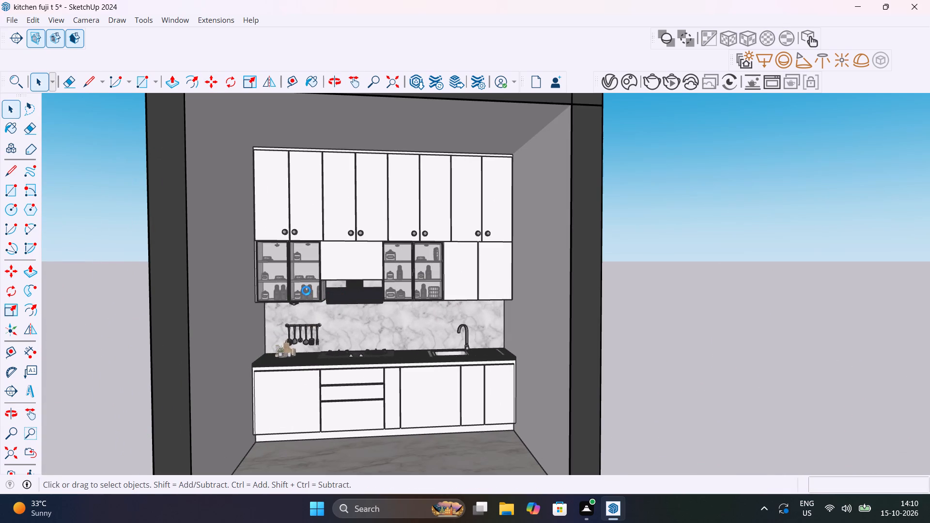
scroll(306, 291, up, 3)
shift+middle_drag(312, 294, 313, 303)
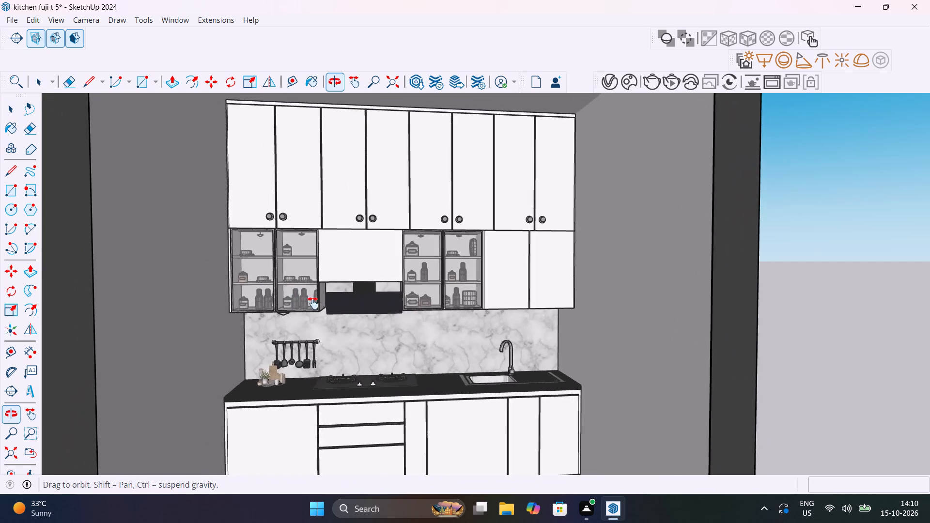
shift+middle_drag(313, 303, 304, 261)
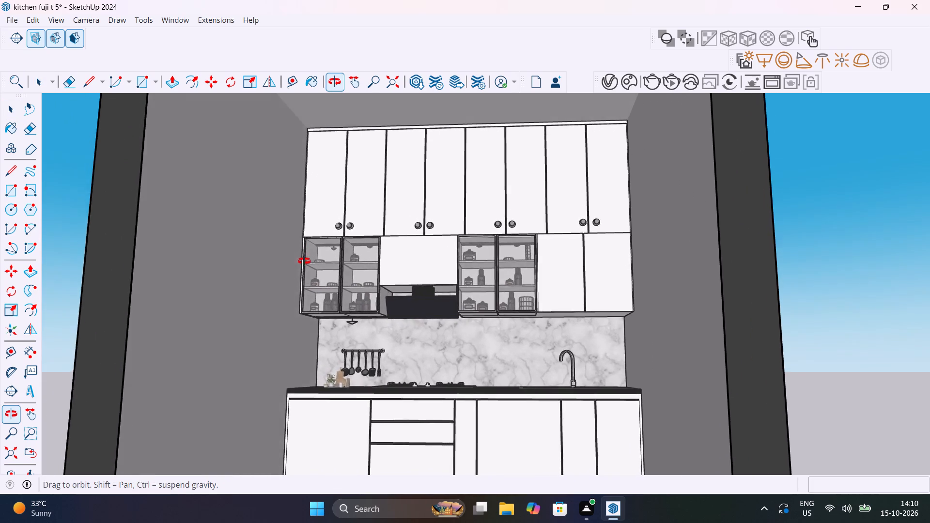
shift+middle_drag(304, 261, 316, 252)
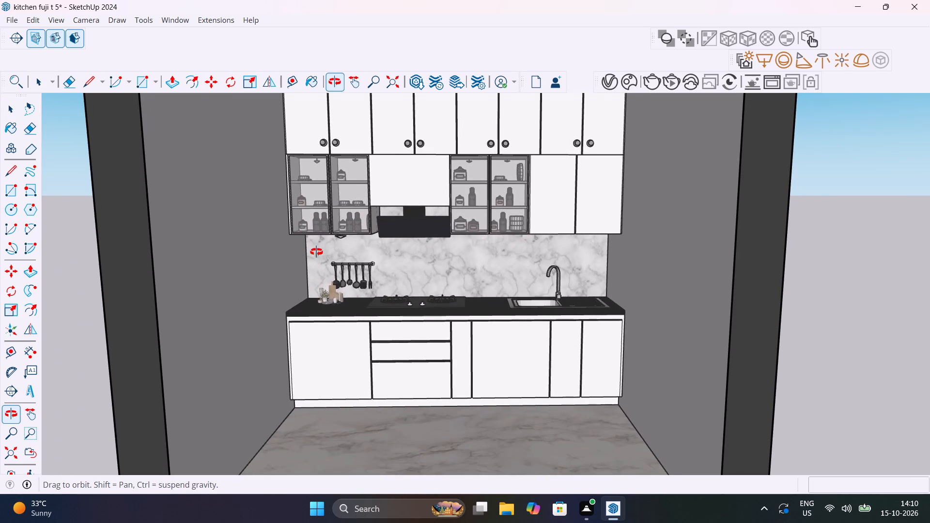
shift+middle_drag(316, 252, 319, 326)
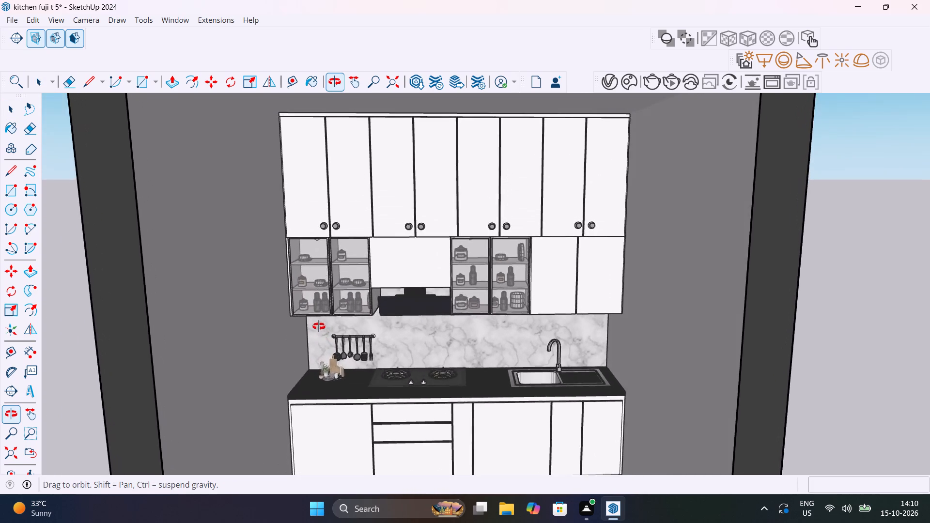
shift+middle_drag(319, 326, 324, 277)
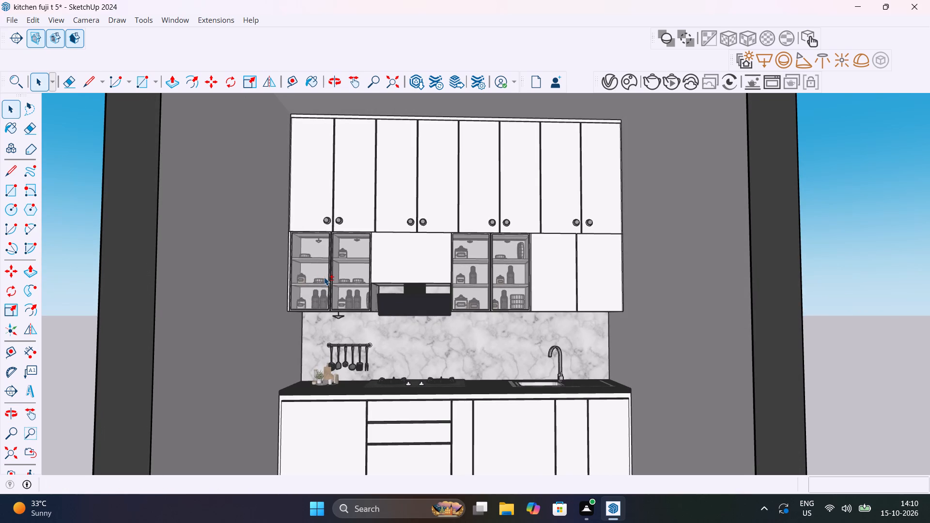
click(658, 82)
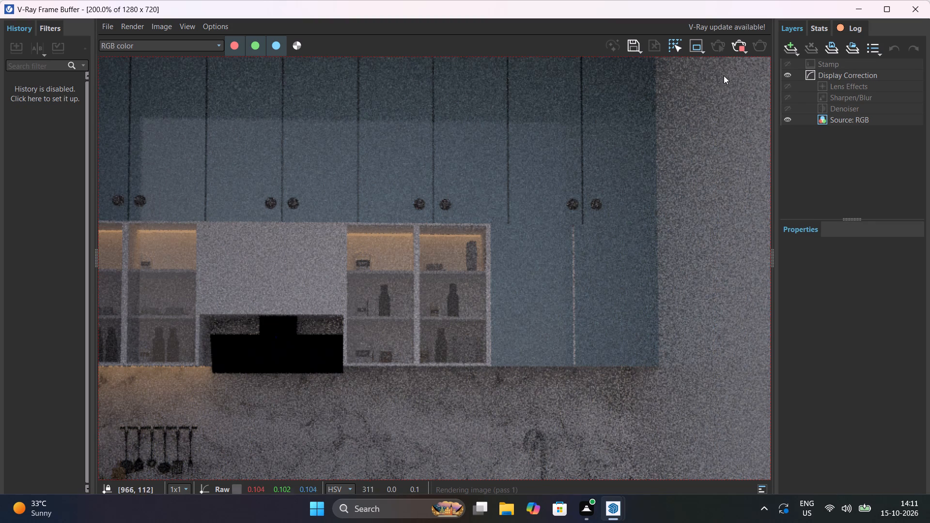
Examine the full rendered kitchen image in the frame buffer, stop the render and close the frame buffer.
drag(96, 262, 45, 268)
scroll(206, 287, down, 3)
scroll(207, 287, up, 1)
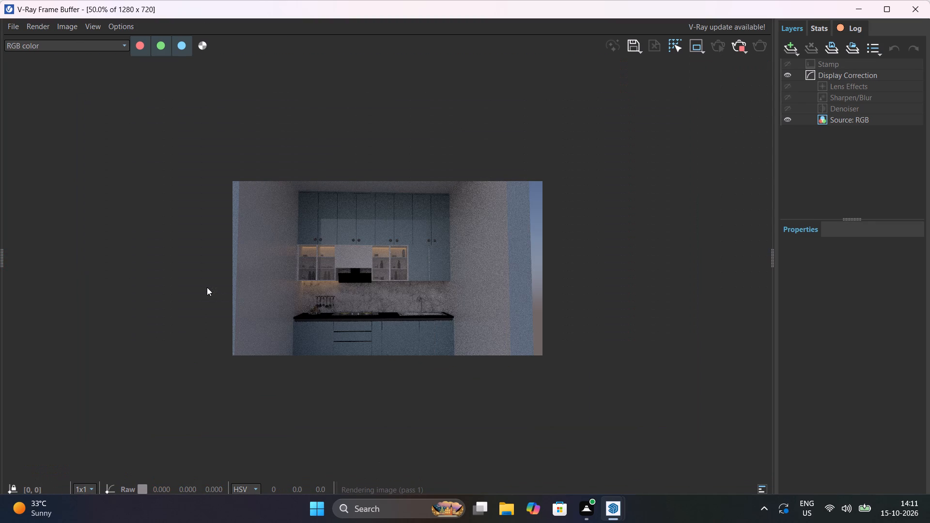
scroll(207, 287, up, 1)
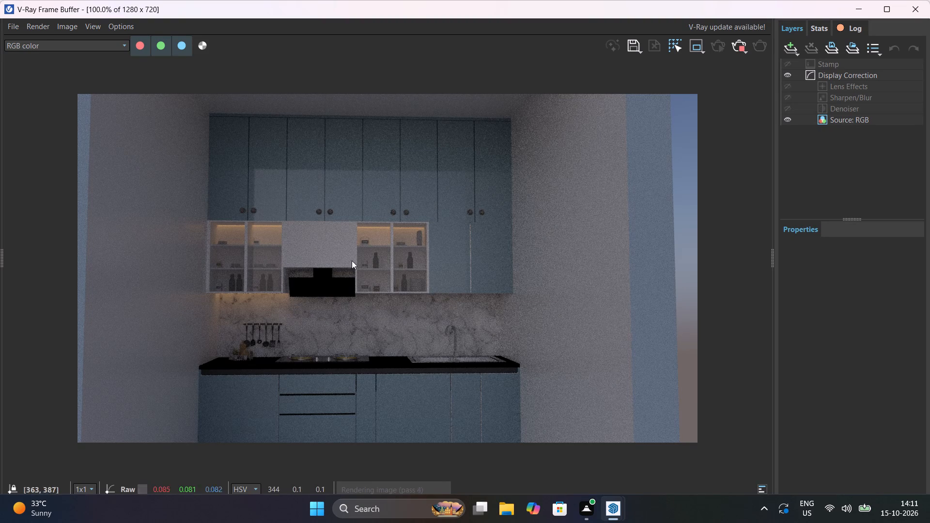
click(735, 49)
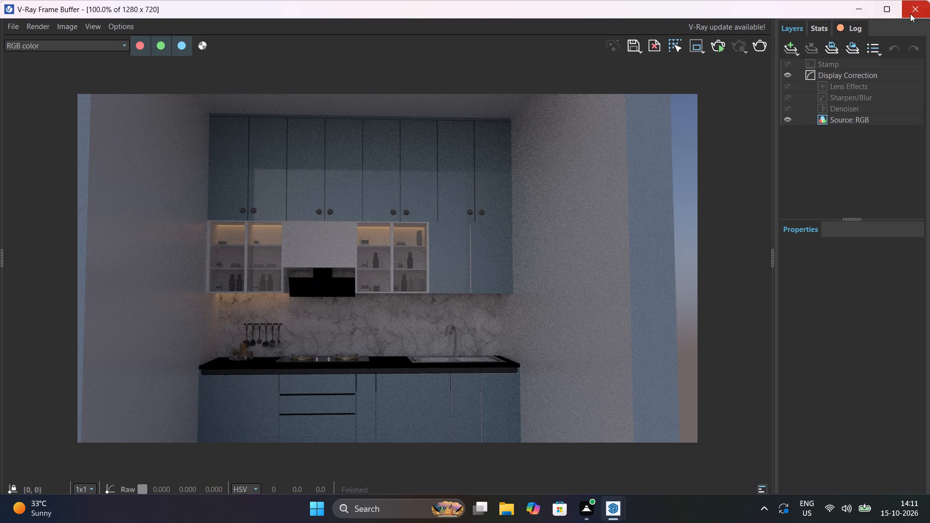
click(914, 12)
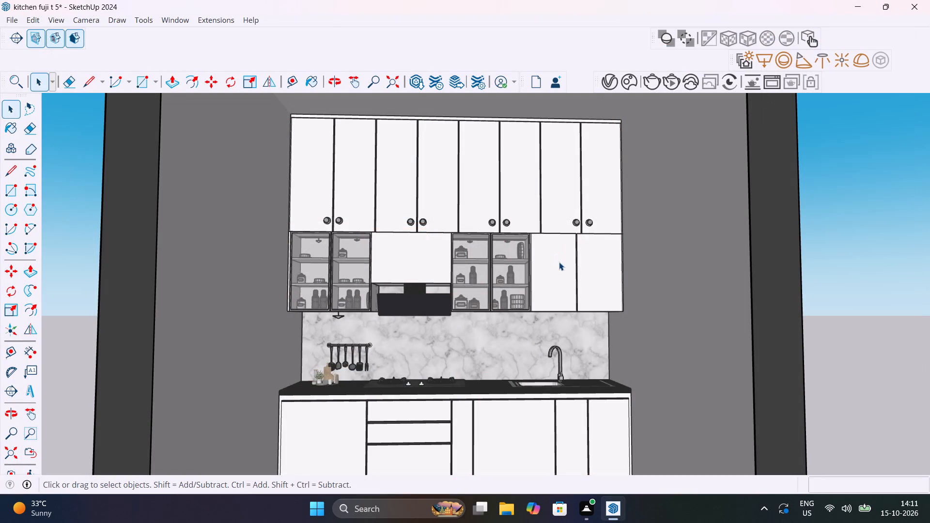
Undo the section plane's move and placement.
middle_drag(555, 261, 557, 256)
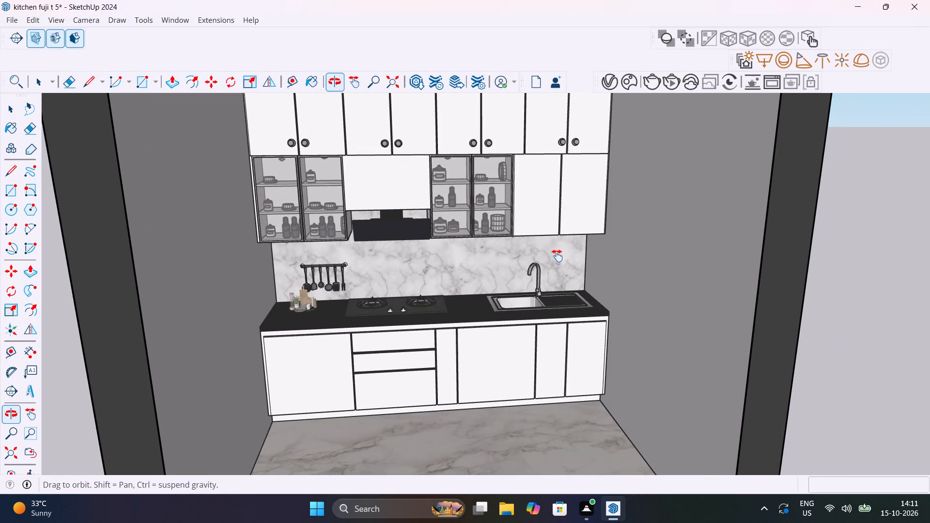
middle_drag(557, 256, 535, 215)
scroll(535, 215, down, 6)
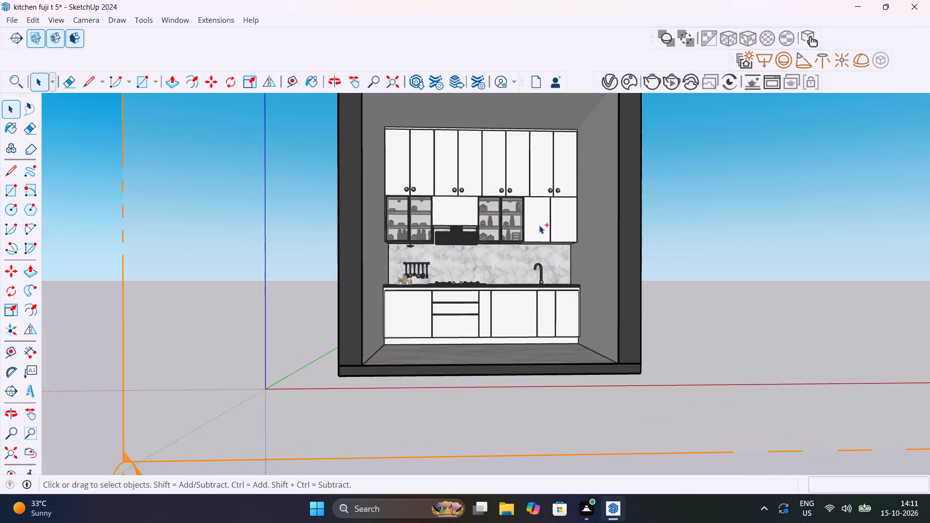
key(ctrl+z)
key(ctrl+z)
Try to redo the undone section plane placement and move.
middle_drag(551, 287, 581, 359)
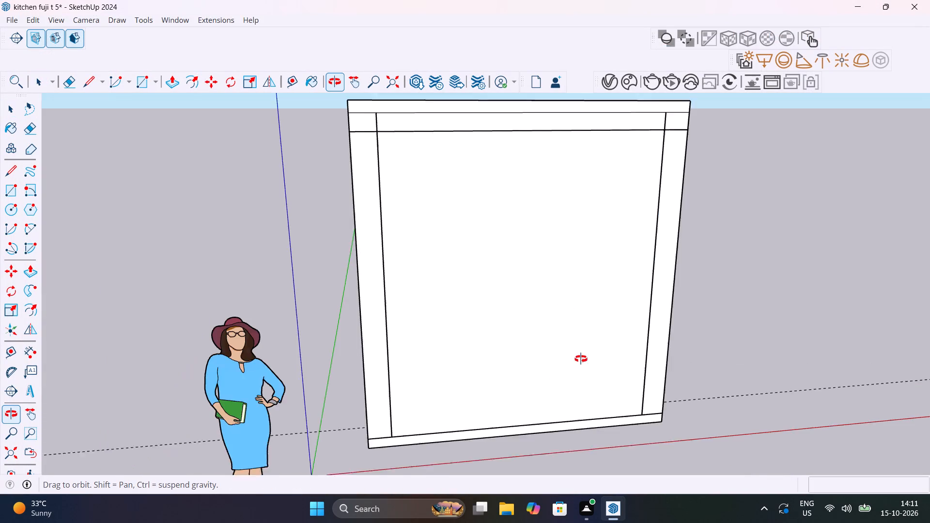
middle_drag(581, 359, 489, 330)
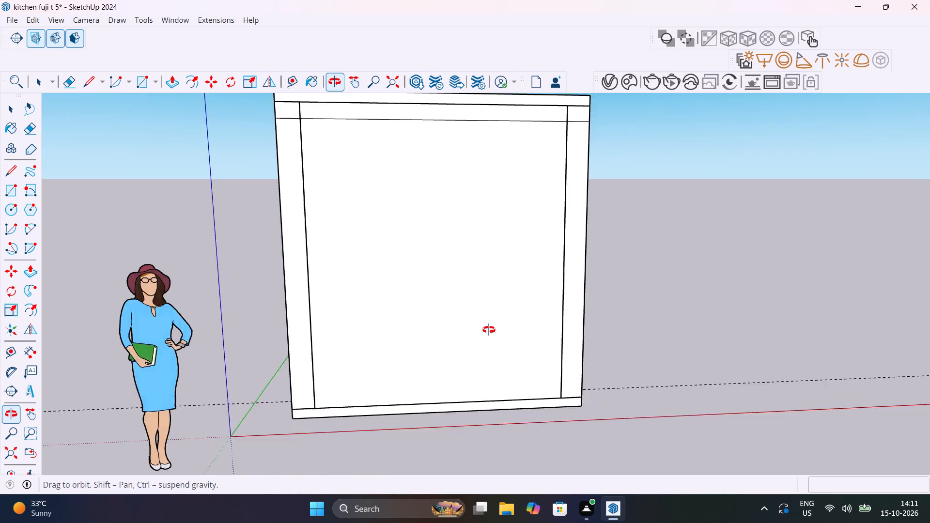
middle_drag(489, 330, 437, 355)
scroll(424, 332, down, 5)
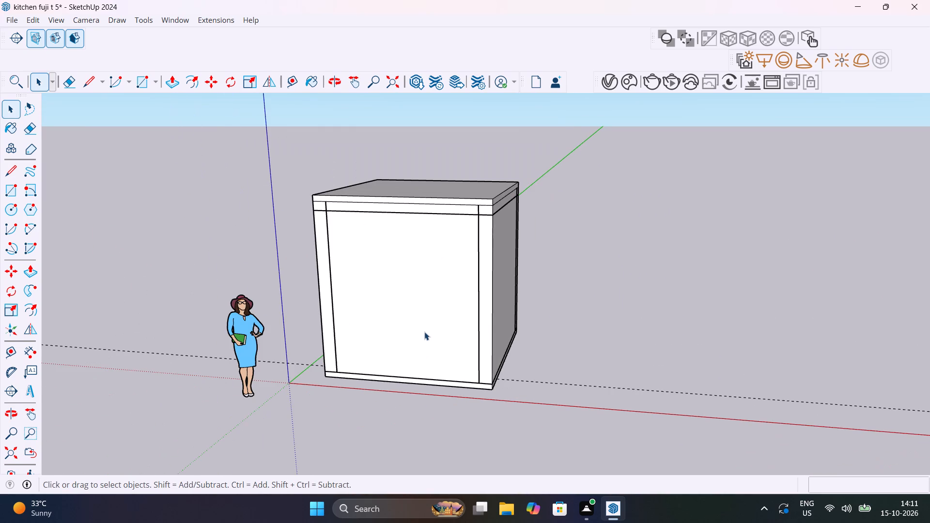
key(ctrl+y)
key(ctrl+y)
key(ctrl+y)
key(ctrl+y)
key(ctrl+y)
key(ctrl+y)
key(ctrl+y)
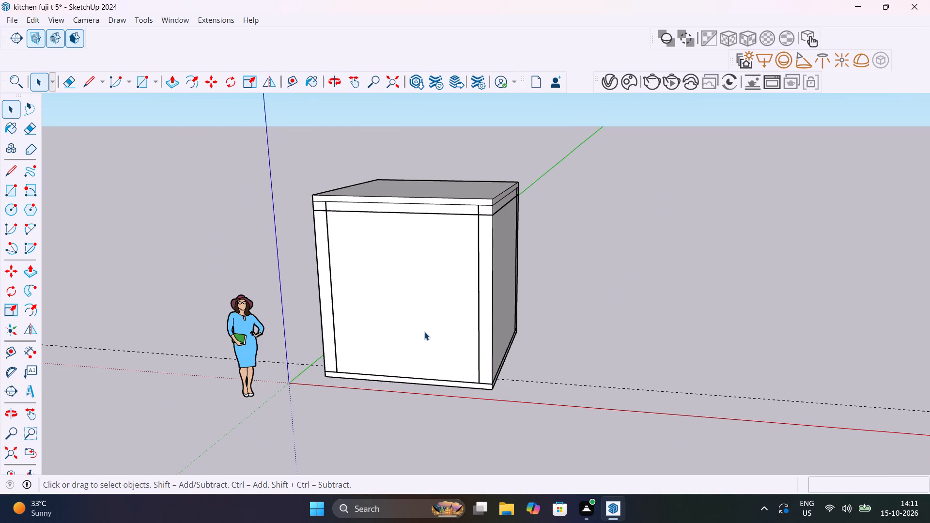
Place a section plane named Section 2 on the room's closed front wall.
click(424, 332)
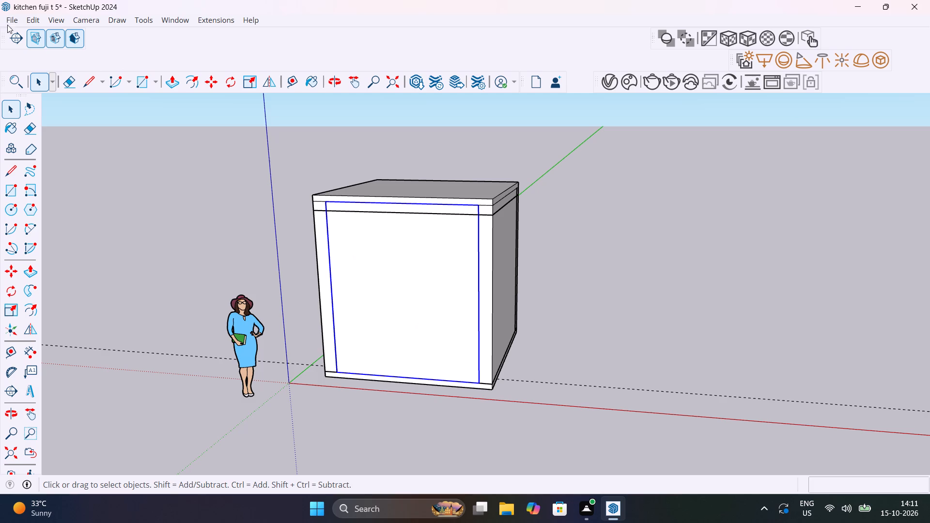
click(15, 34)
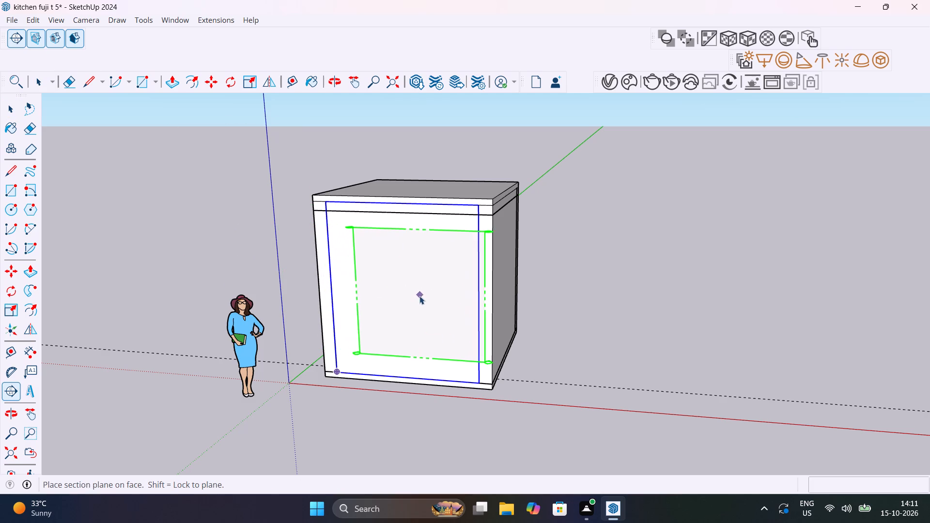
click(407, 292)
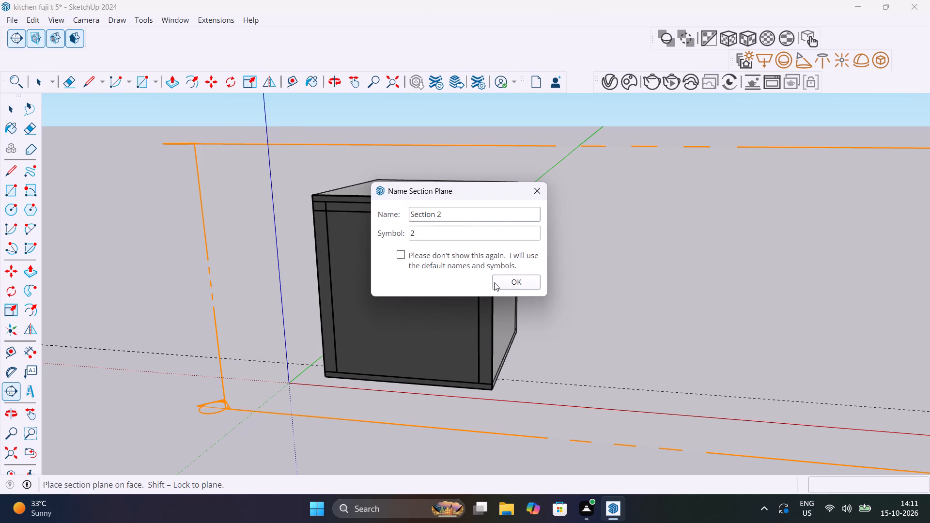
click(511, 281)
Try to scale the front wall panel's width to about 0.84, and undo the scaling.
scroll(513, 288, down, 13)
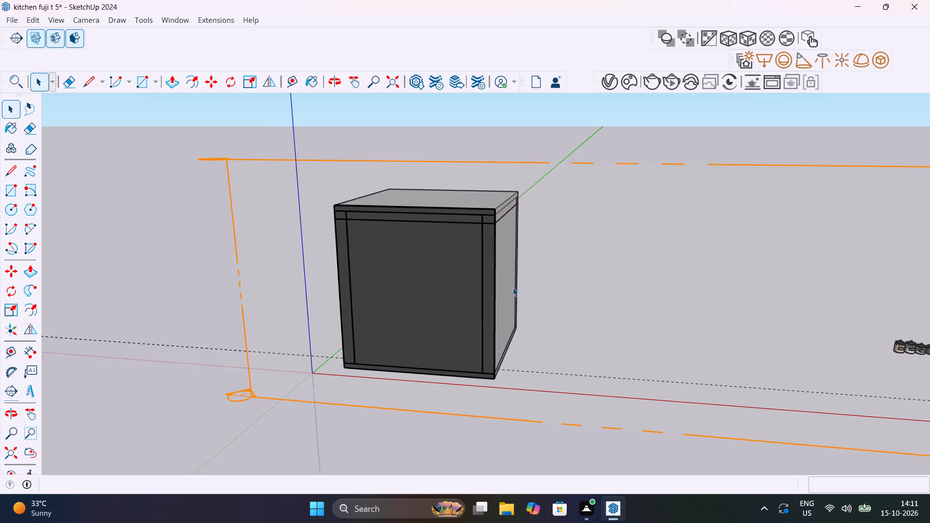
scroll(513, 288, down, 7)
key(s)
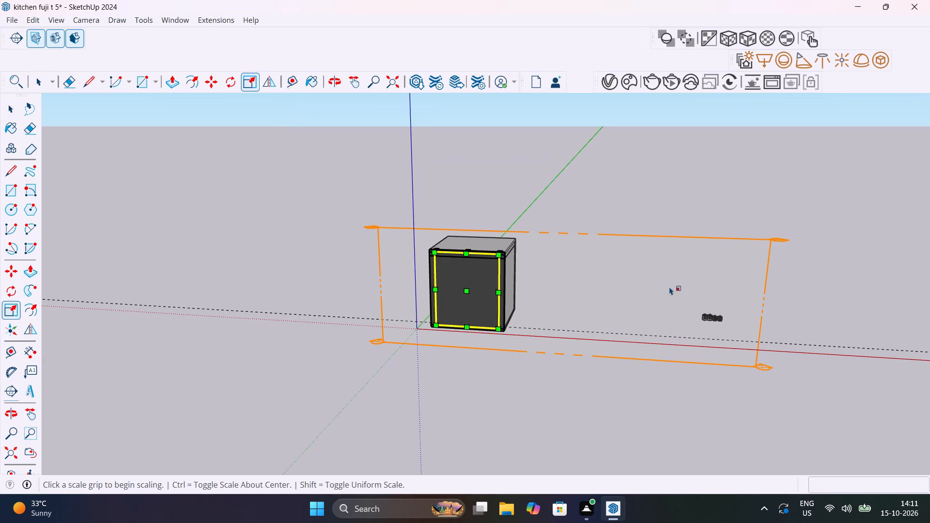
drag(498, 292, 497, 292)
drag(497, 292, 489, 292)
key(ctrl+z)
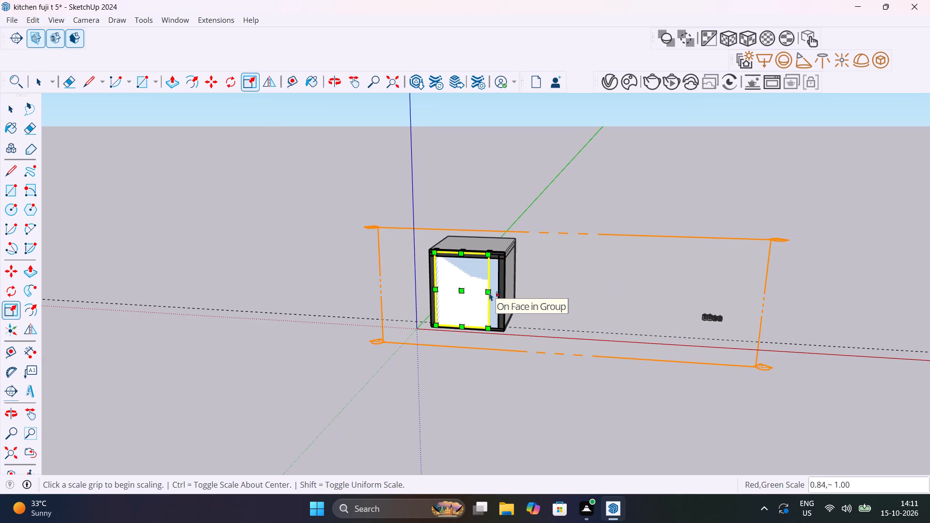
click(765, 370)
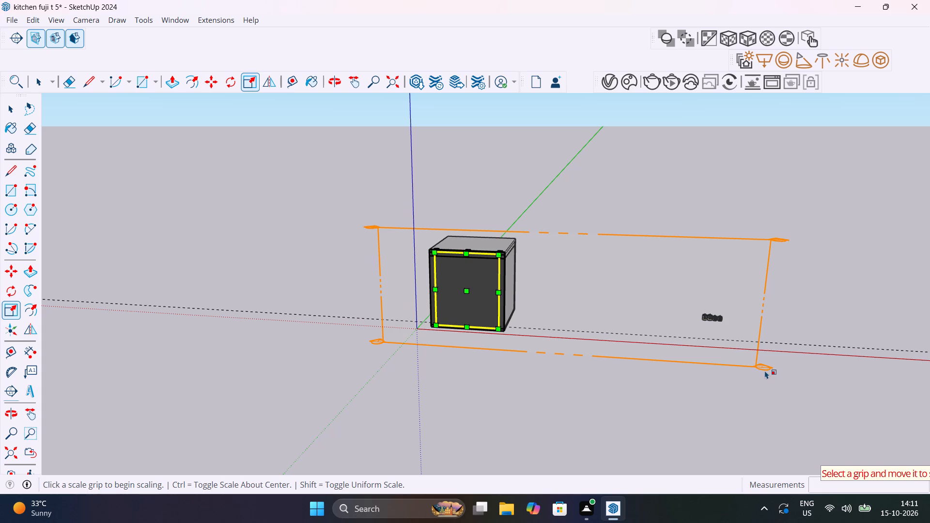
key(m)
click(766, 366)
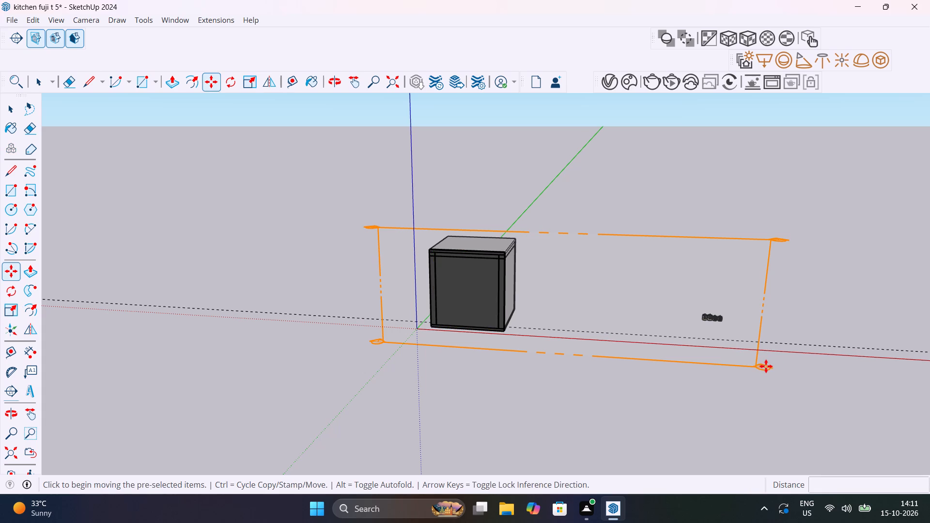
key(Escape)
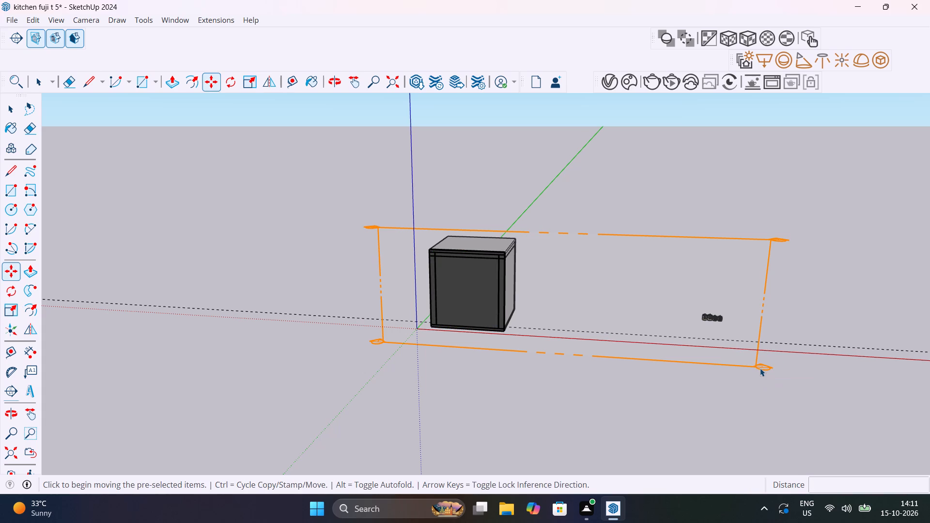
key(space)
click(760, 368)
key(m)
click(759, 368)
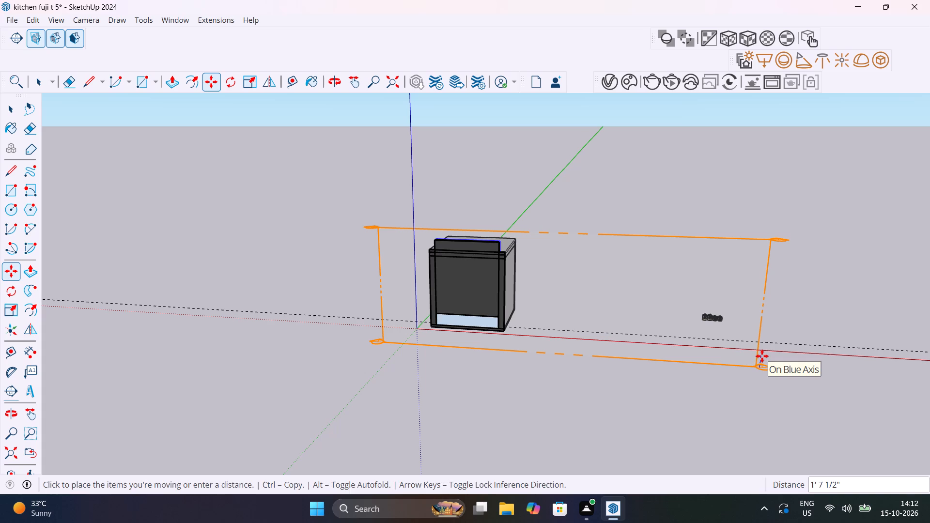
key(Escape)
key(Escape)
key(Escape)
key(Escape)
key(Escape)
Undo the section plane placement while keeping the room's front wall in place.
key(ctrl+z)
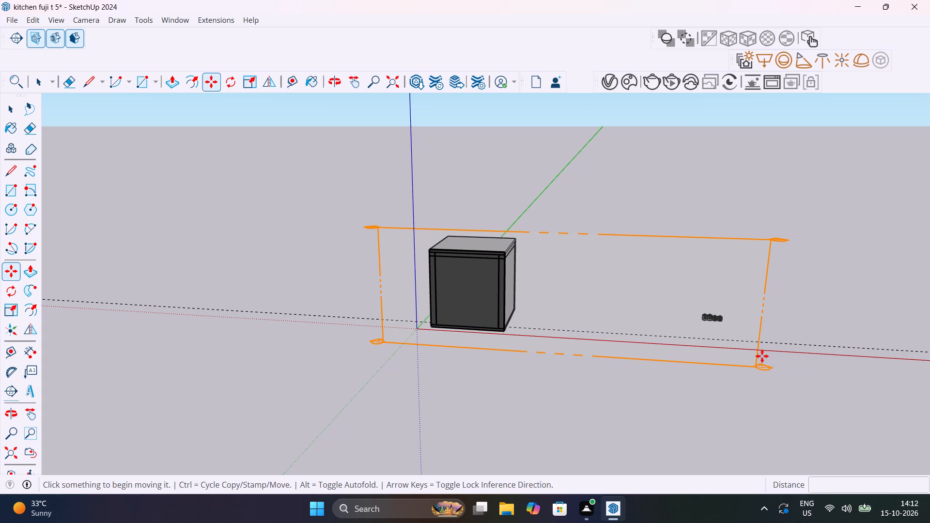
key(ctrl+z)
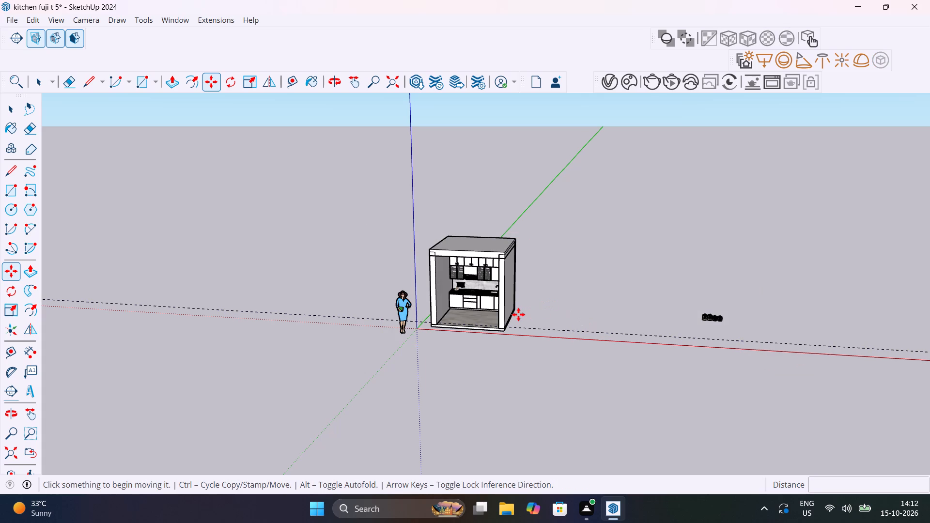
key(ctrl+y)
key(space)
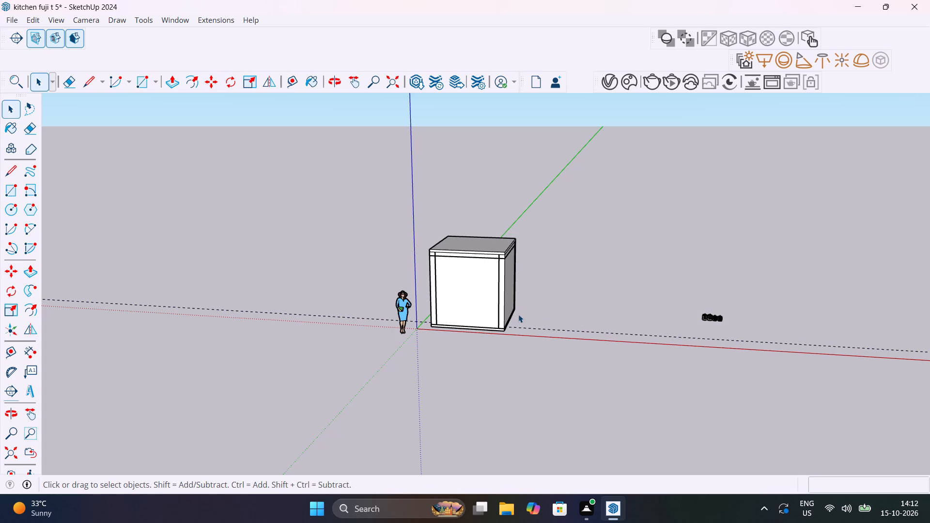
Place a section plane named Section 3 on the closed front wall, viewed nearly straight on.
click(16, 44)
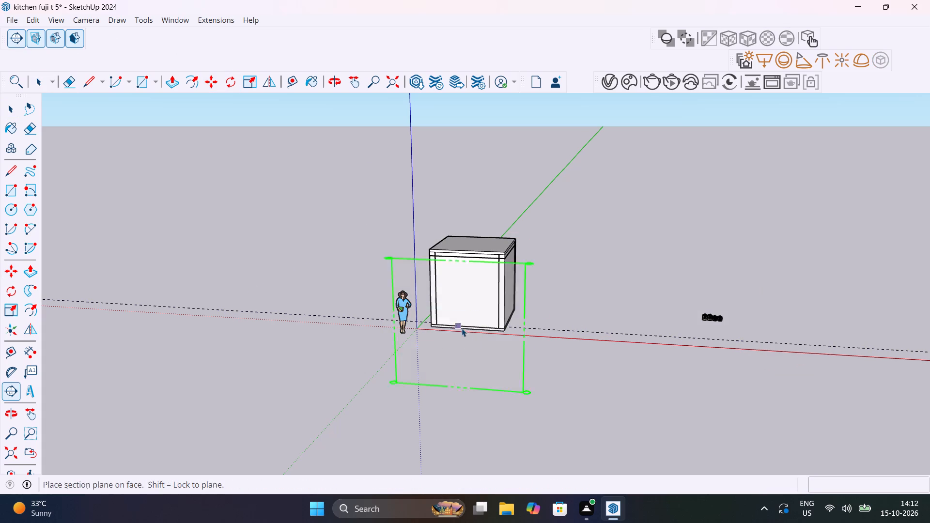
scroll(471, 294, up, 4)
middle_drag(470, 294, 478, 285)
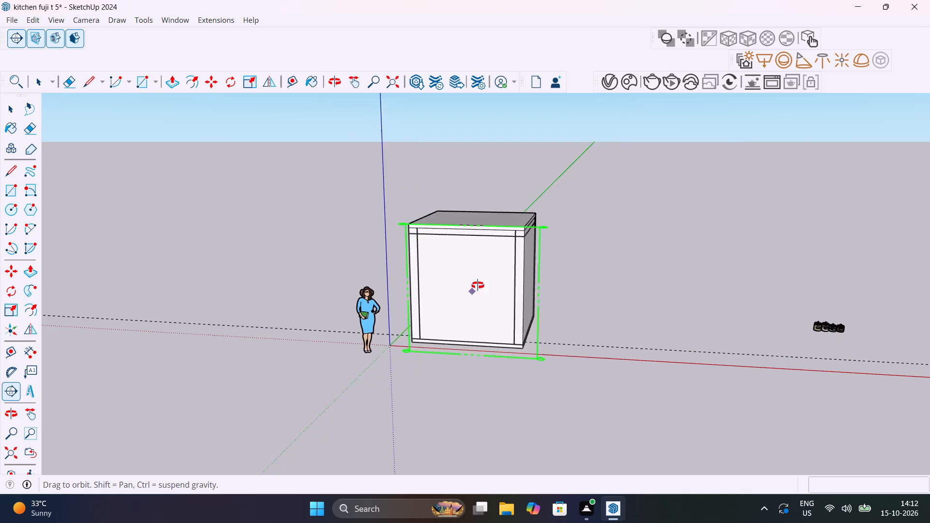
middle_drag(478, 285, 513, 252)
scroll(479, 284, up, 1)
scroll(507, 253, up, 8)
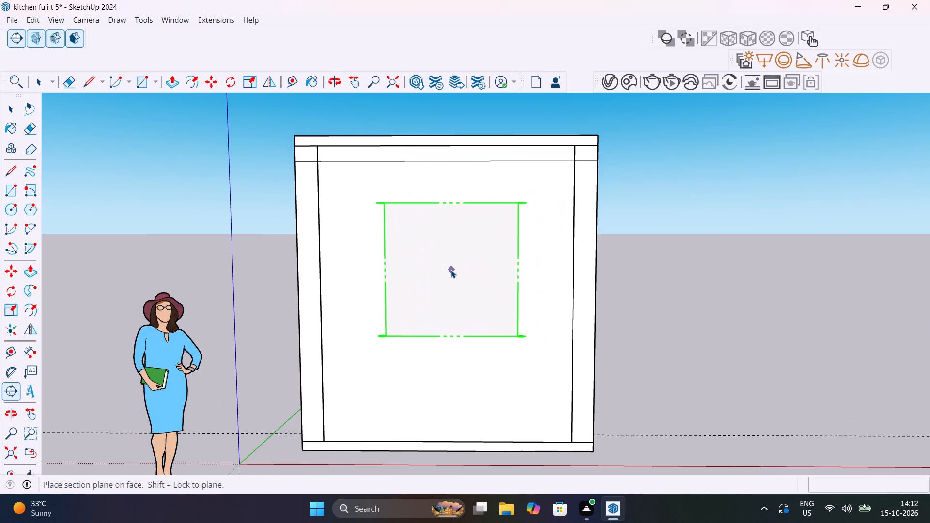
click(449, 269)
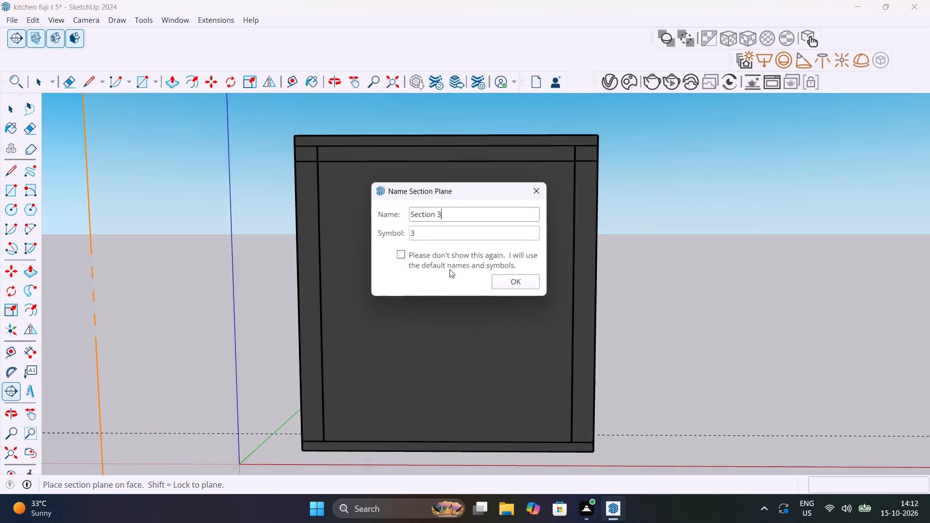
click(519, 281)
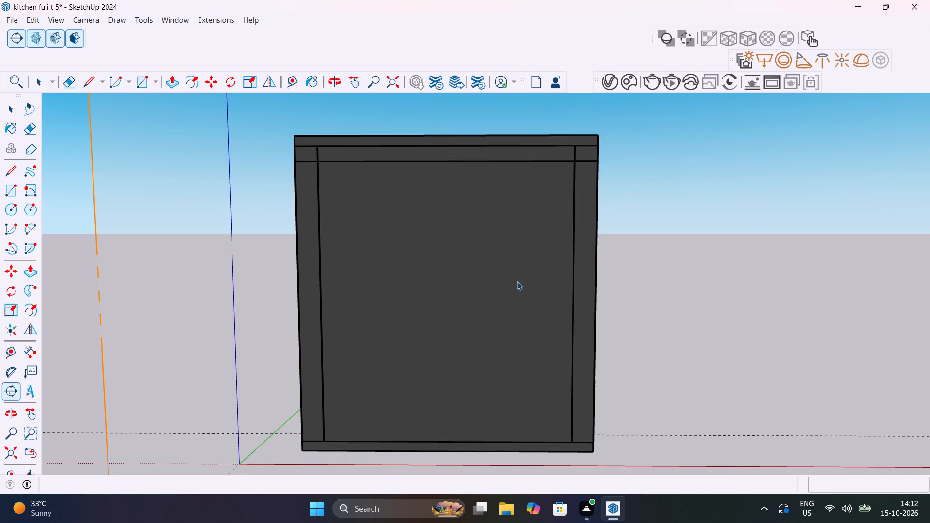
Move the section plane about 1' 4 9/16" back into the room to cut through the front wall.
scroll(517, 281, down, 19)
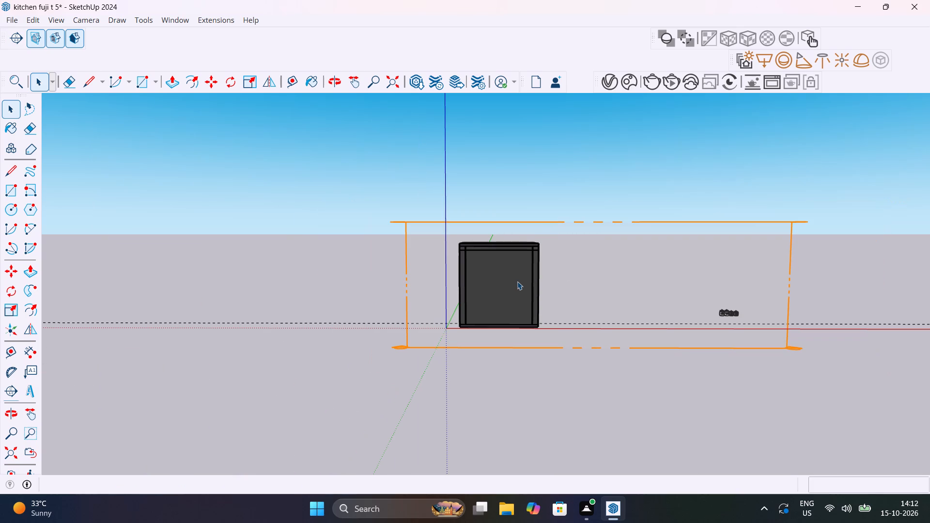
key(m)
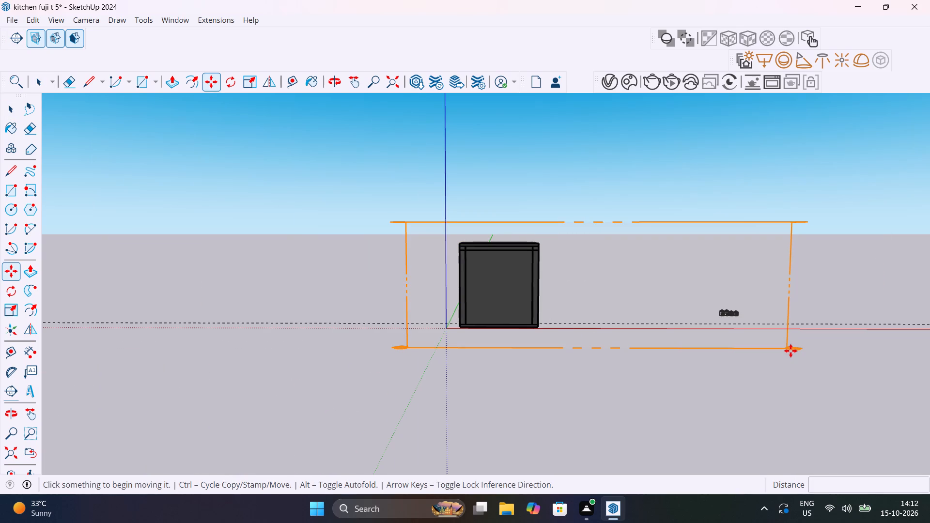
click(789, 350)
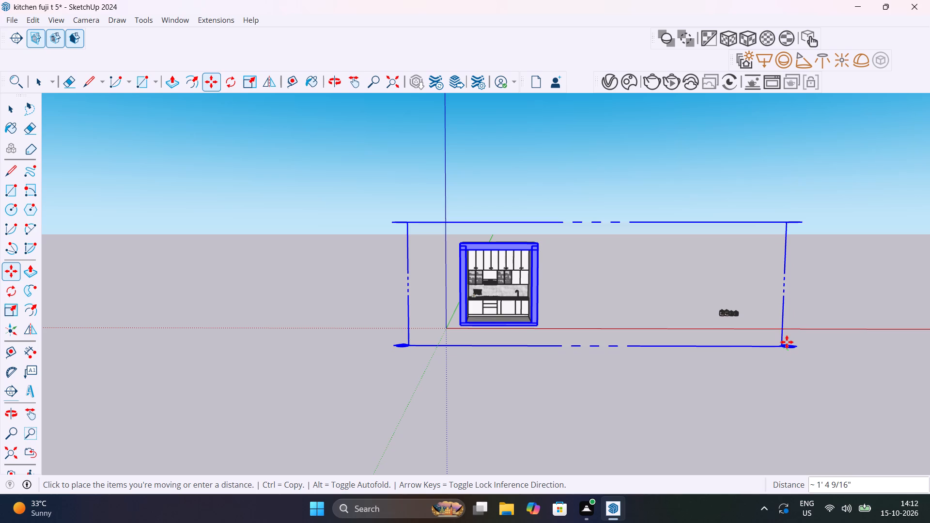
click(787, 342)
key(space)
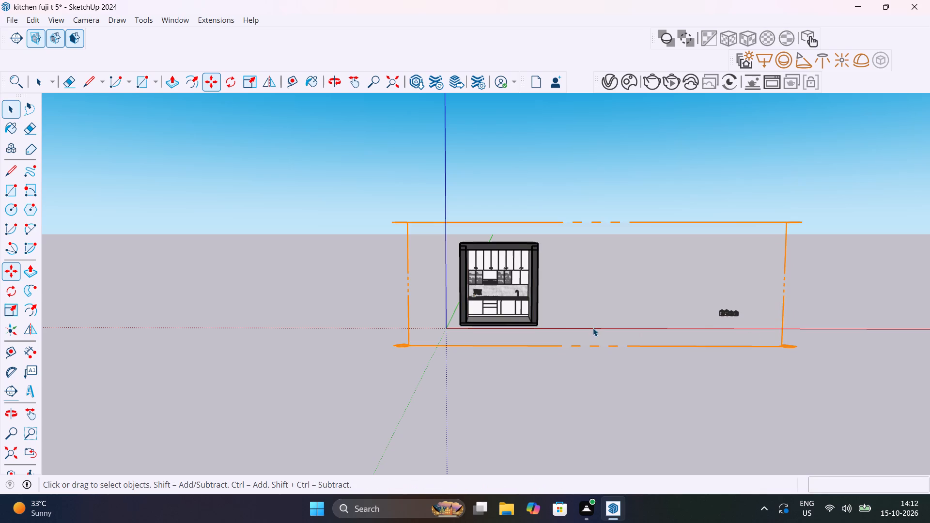
Examine the kitchen cabinets, backsplash and floor through the section cut.
scroll(494, 294, up, 11)
shift+middle_drag(499, 293, 508, 346)
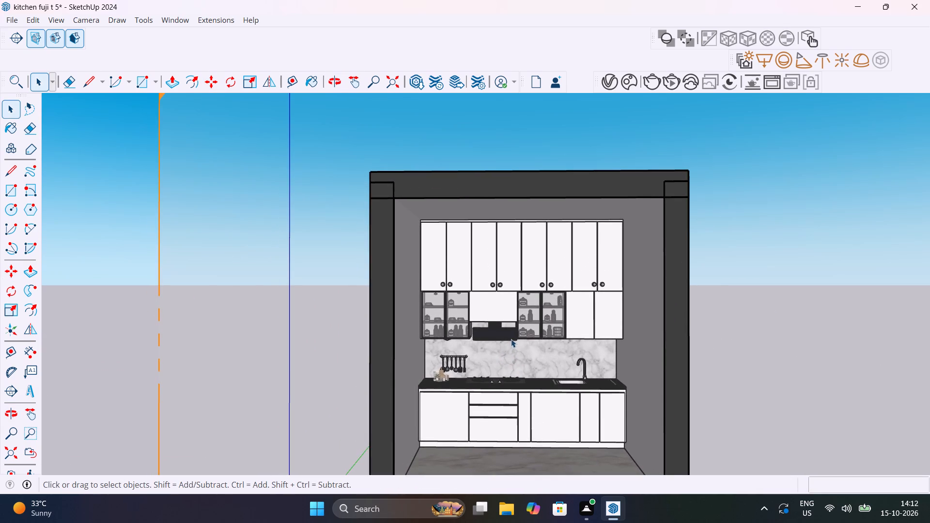
scroll(511, 338, up, 1)
middle_drag(523, 335, 514, 309)
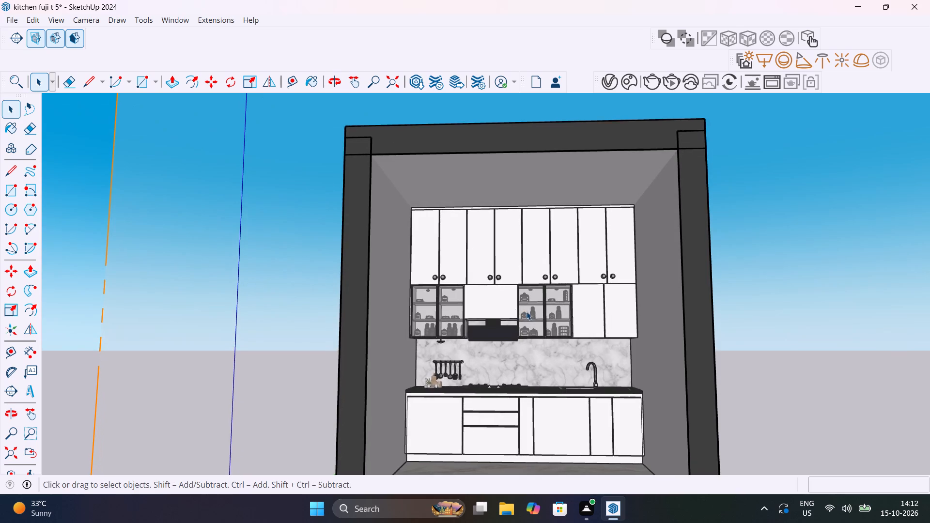
scroll(527, 312, up, 4)
shift+middle_drag(566, 338, 554, 270)
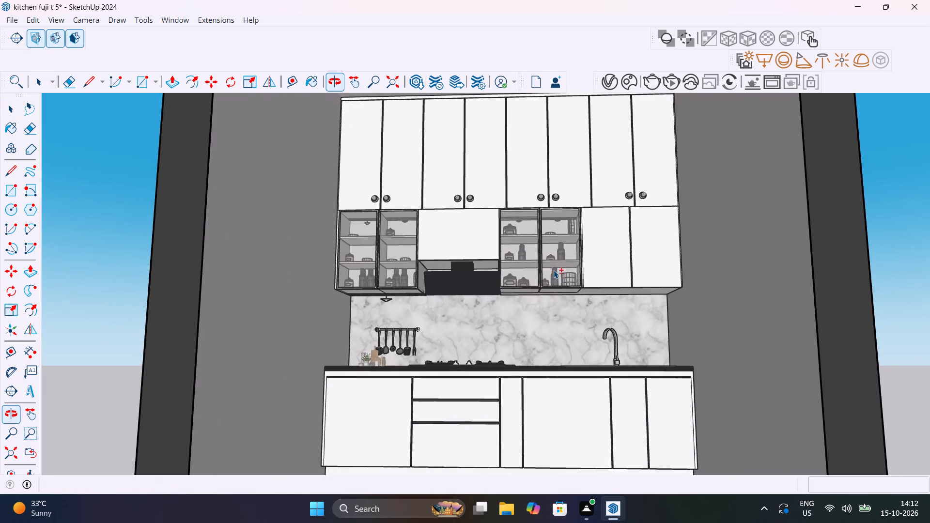
scroll(558, 276, down, 2)
middle_drag(565, 285, 532, 292)
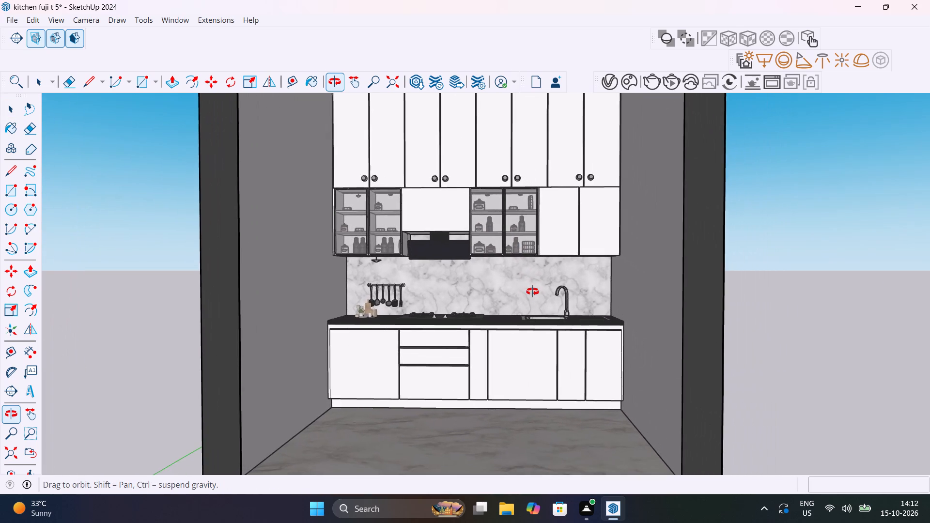
middle_drag(532, 292, 547, 312)
scroll(547, 312, down, 3)
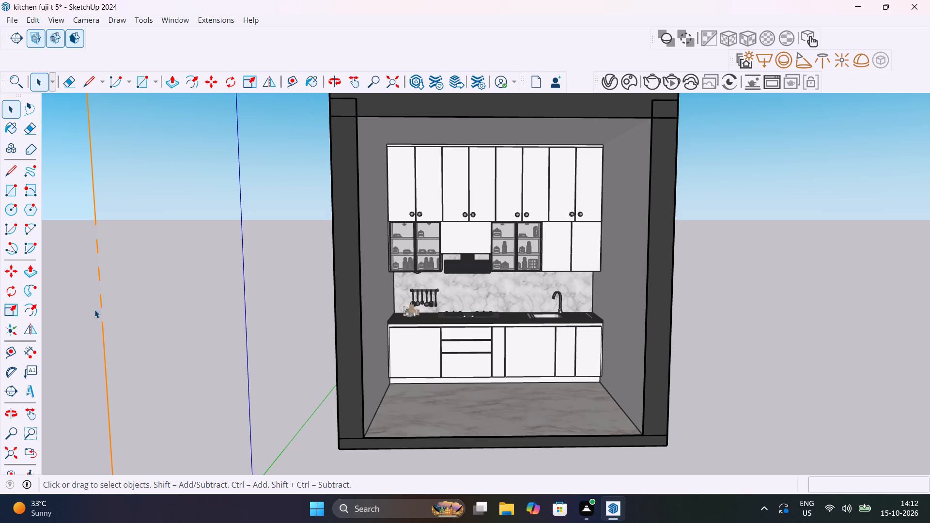
Measure the room's inner width between the two front floor corners without placing a dimension.
click(29, 351)
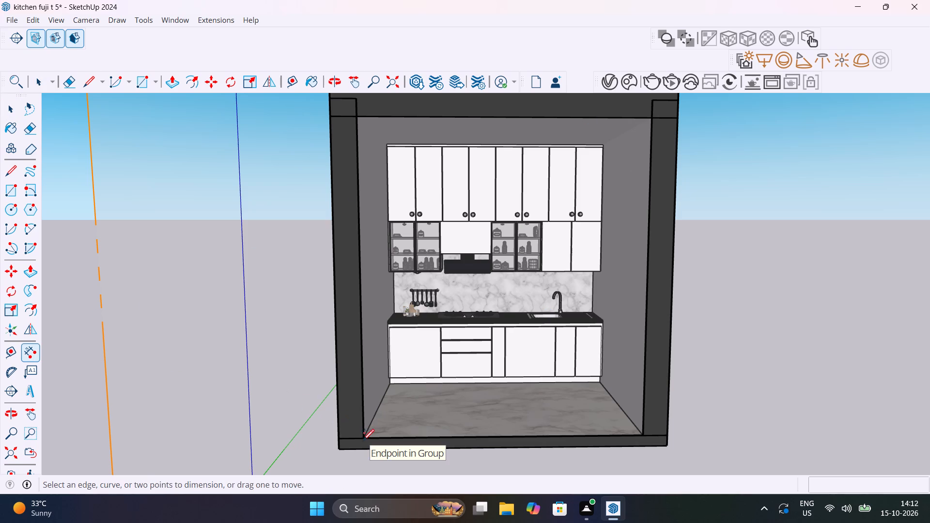
click(364, 437)
click(643, 432)
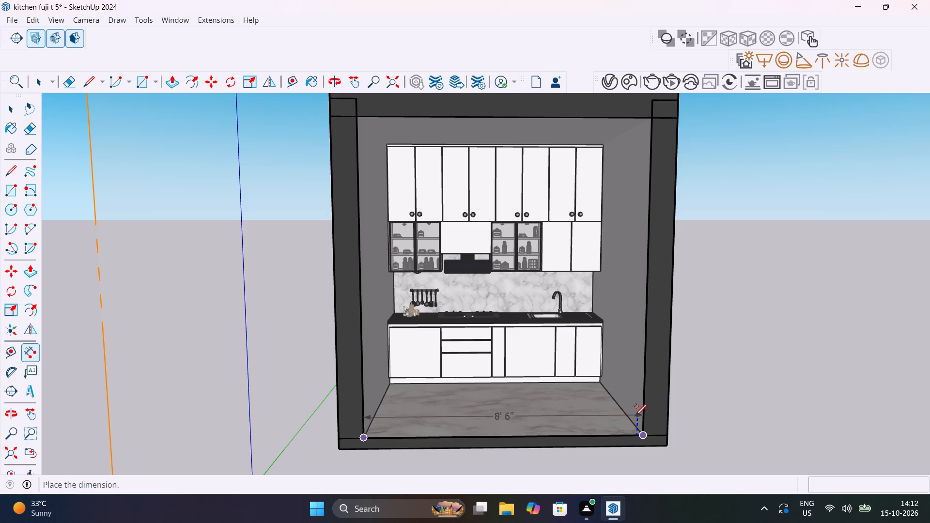
key(Escape)
key(space)
Undo the section plane's move and placement and the closing front wall, back to the open-fronted room.
click(702, 405)
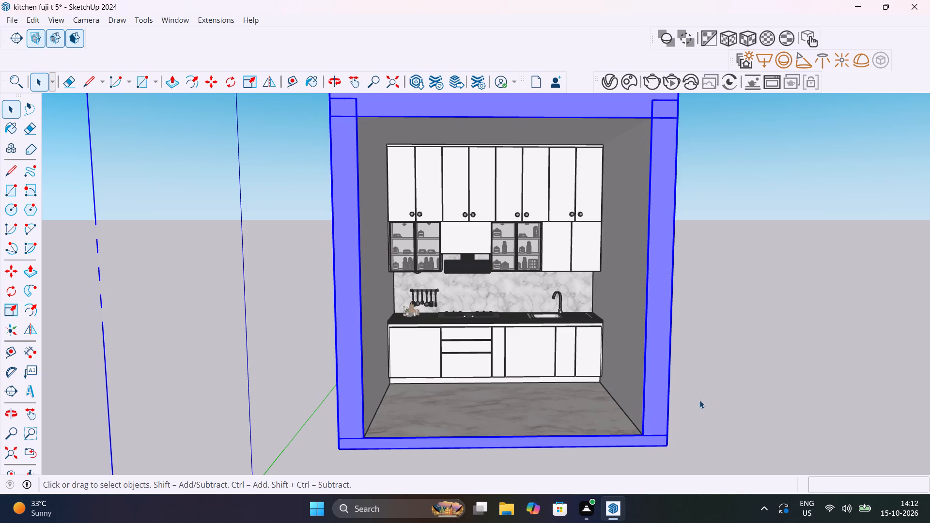
key(ctrl+z)
key(ctrl+z)
key(ctrl+z)
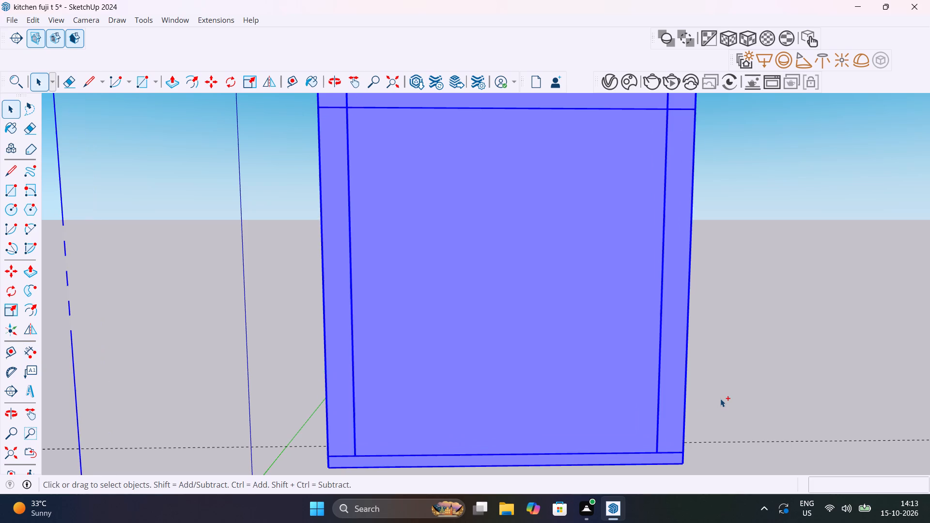
key(ctrl+z)
key(ctrl+z)
key(ctrl+z)
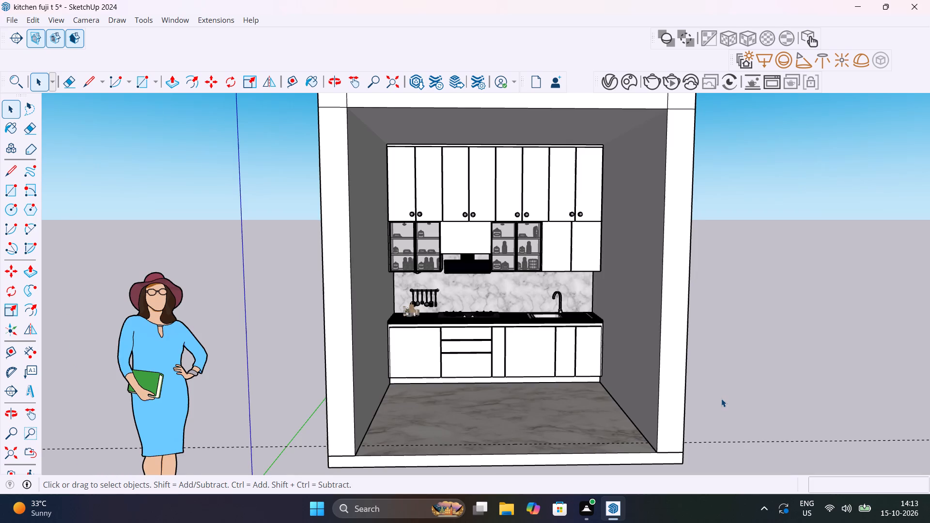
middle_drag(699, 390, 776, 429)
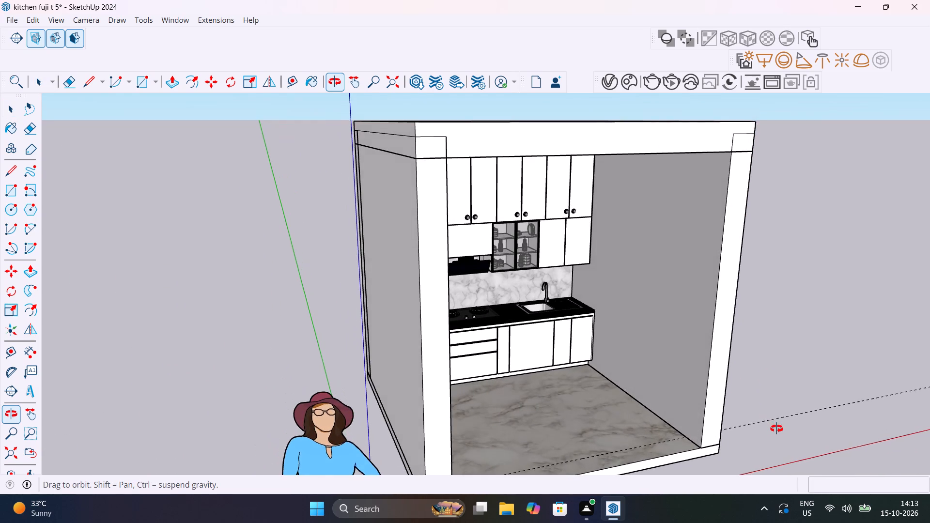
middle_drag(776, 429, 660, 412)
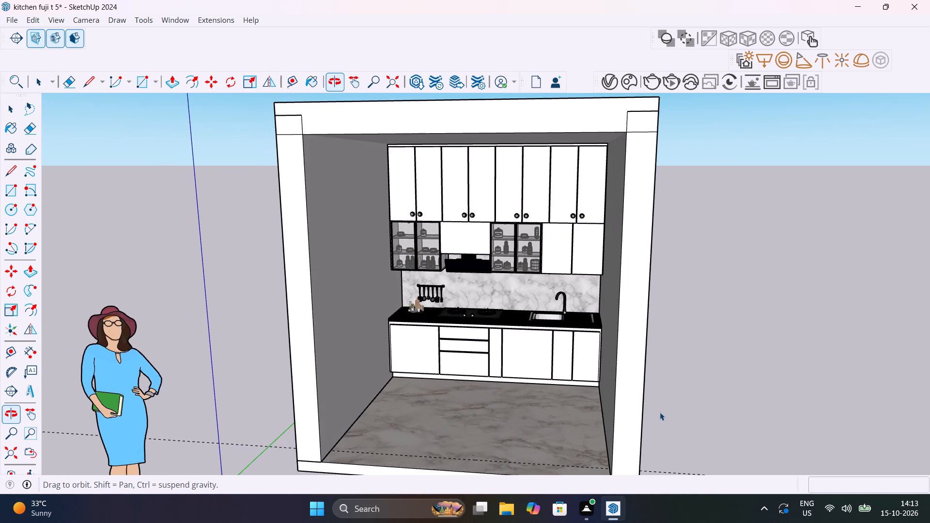
Hide the side wall at the utensil-rack end of the kitchen.
middle_drag(660, 412, 659, 412)
click(635, 380)
scroll(635, 380, up, 7)
middle_drag(655, 394, 687, 403)
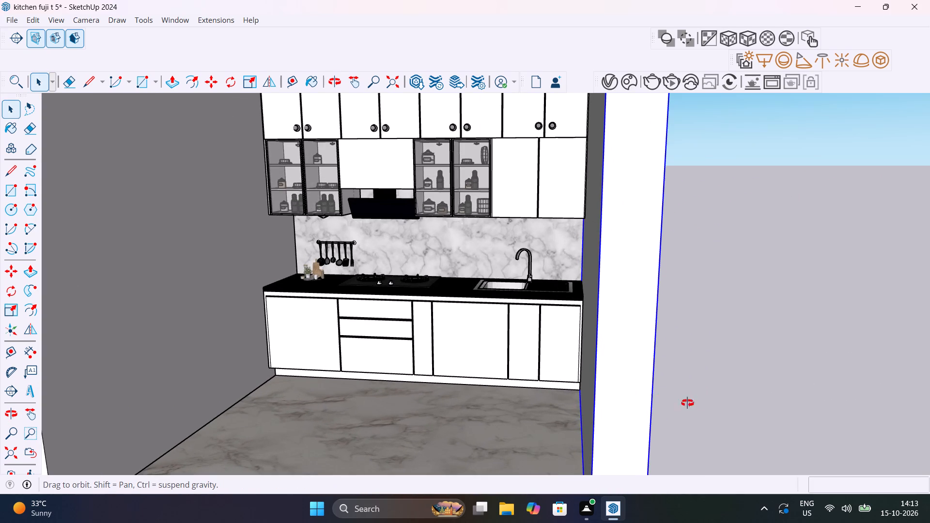
middle_drag(687, 403, 775, 412)
scroll(604, 394, down, 7)
click(493, 393)
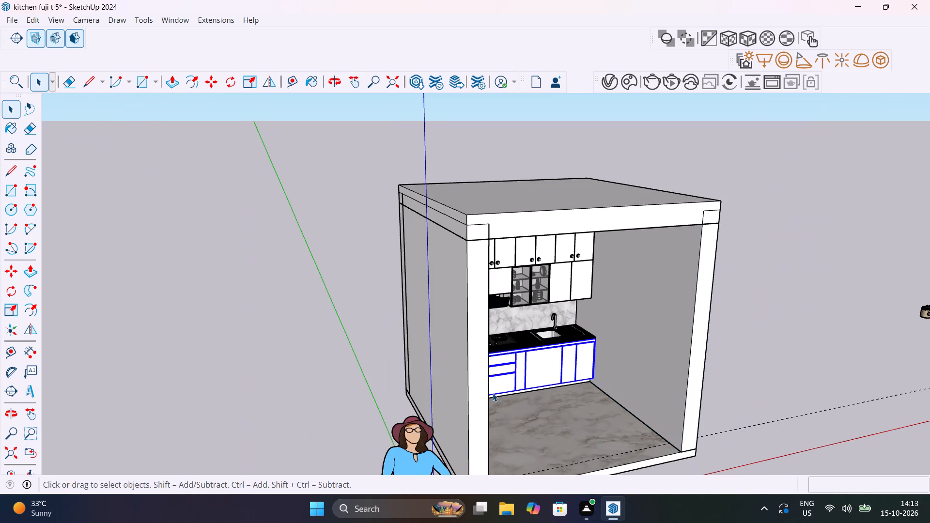
click(486, 404)
right_click(484, 404)
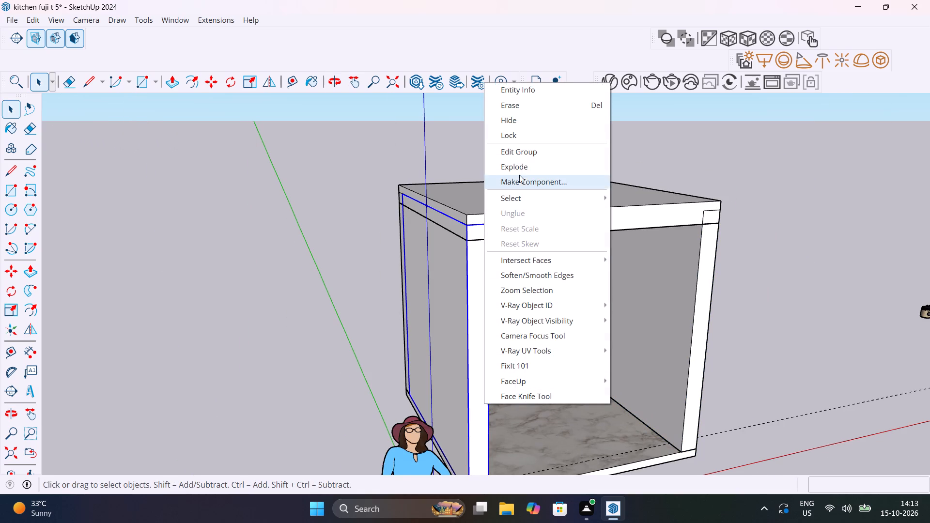
click(527, 124)
Open the side wall group at the sink end for editing and place a vertical guide 1' 6" from the upper cabinets' front edge.
middle_drag(677, 346, 866, 347)
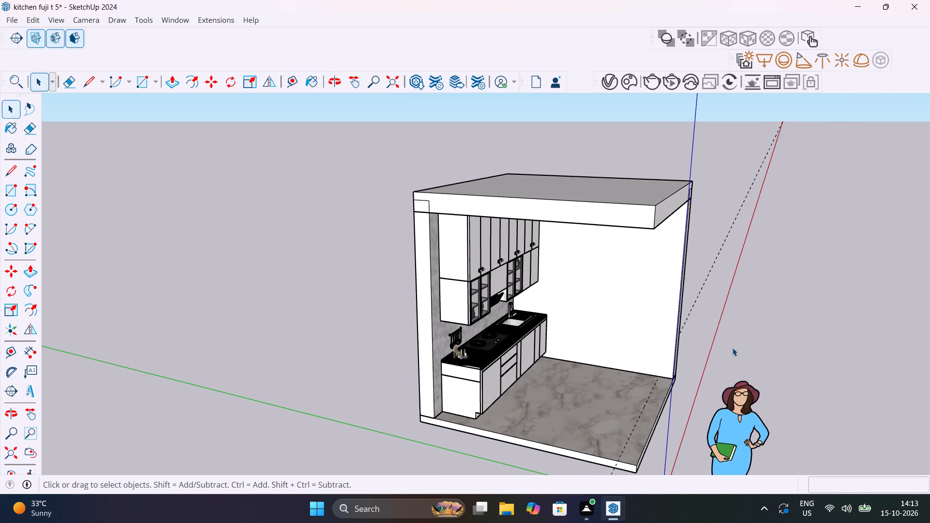
scroll(784, 324, up, 3)
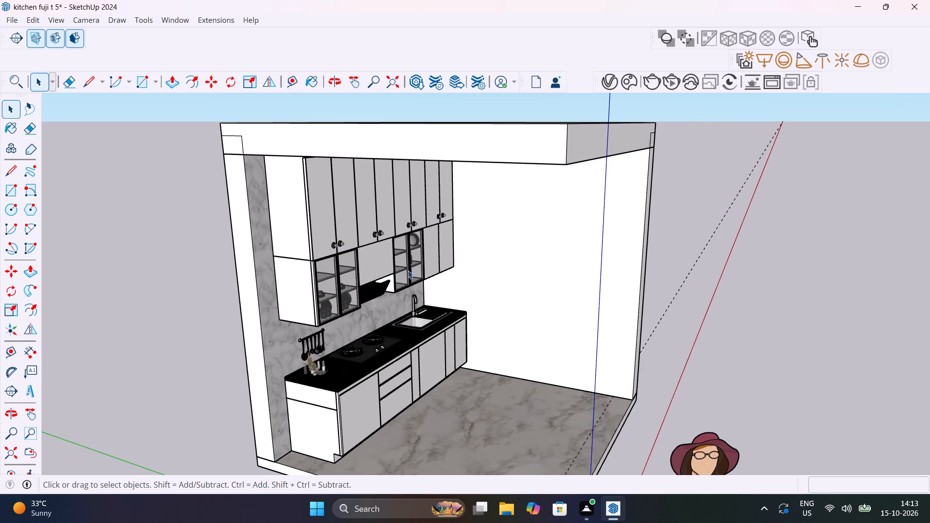
scroll(439, 254, up, 4)
middle_drag(527, 263, 574, 282)
scroll(574, 282, up, 1)
double_click(574, 278)
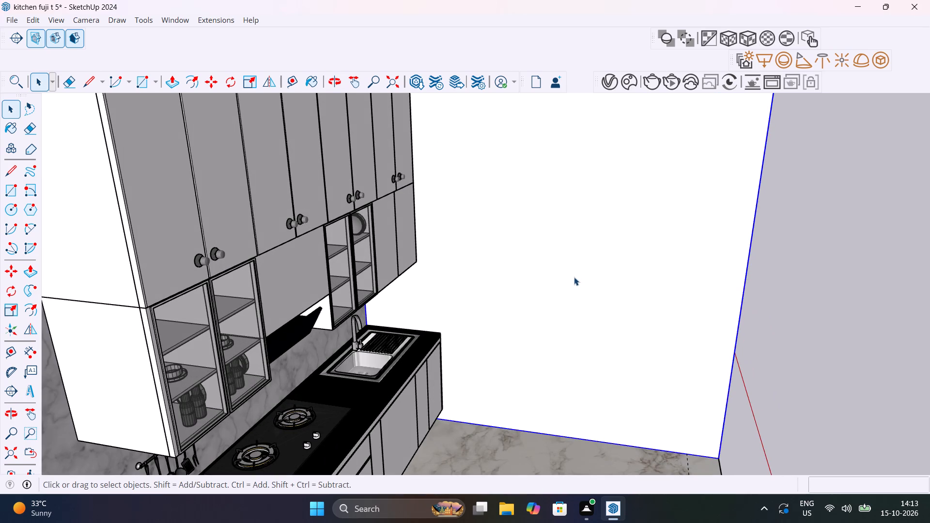
double_click(574, 277)
scroll(574, 277, down, 6)
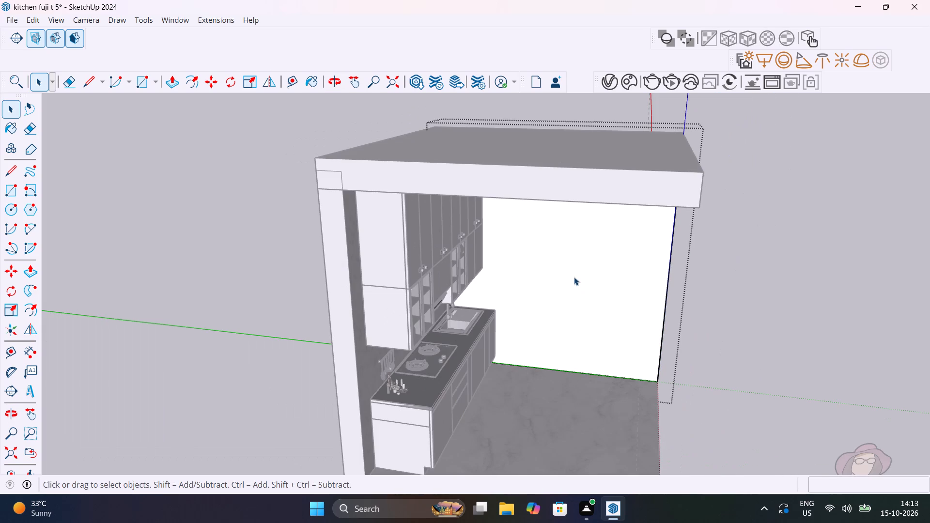
key(t)
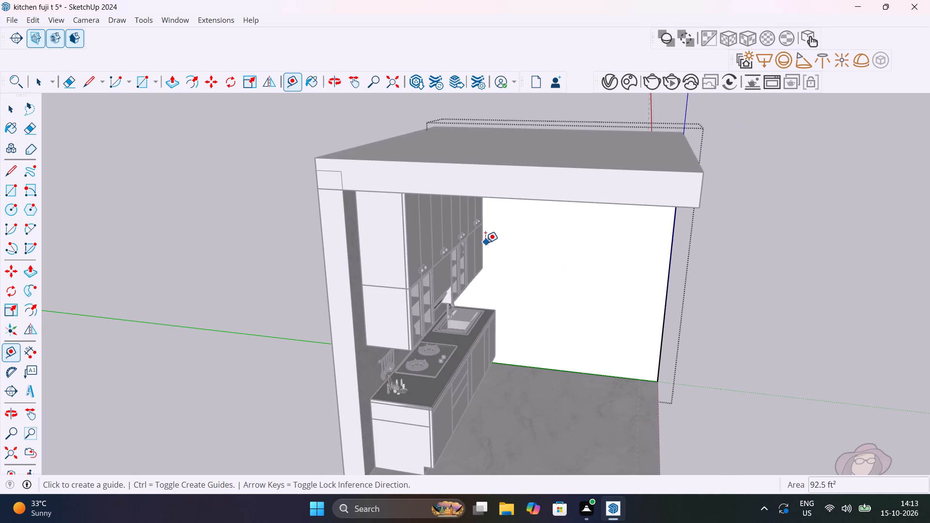
click(484, 243)
click(517, 245)
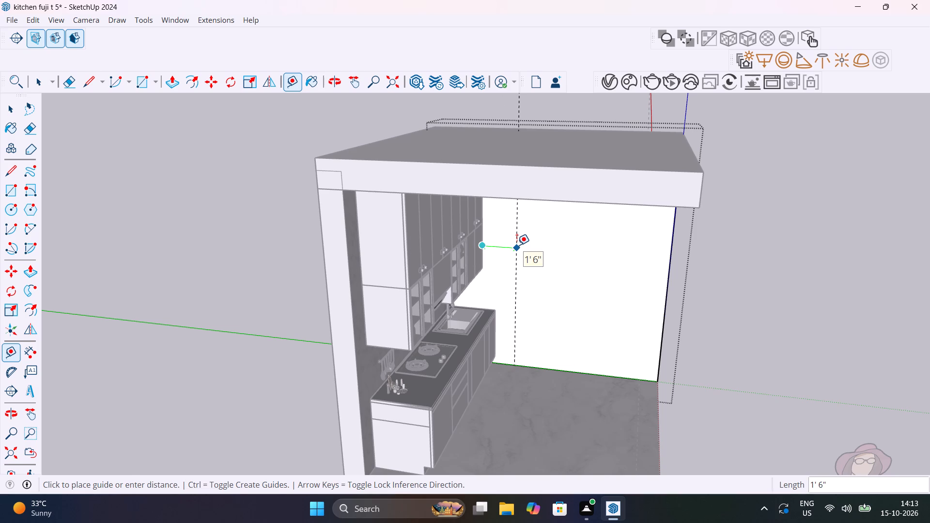
click(515, 246)
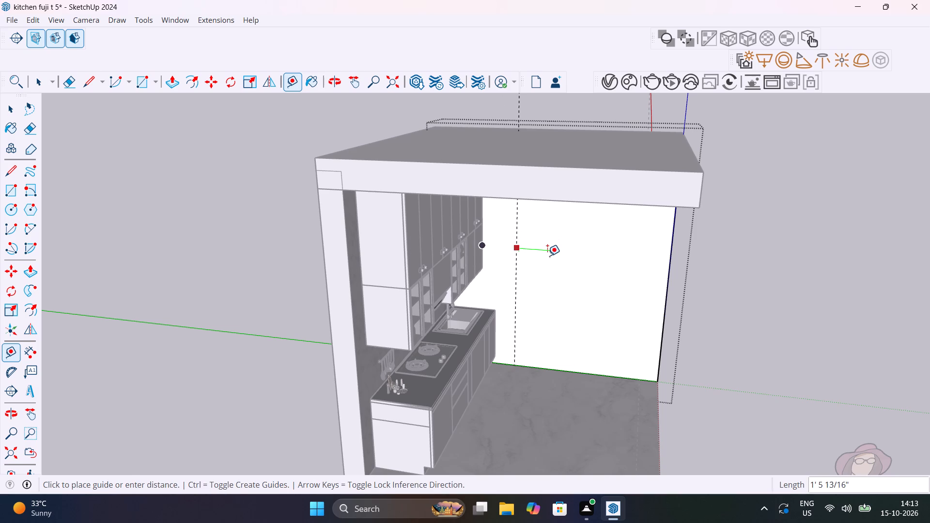
key(space)
Place a second vertical guide on the sink-side wall, 4' from the first one toward the room's open front.
key(t)
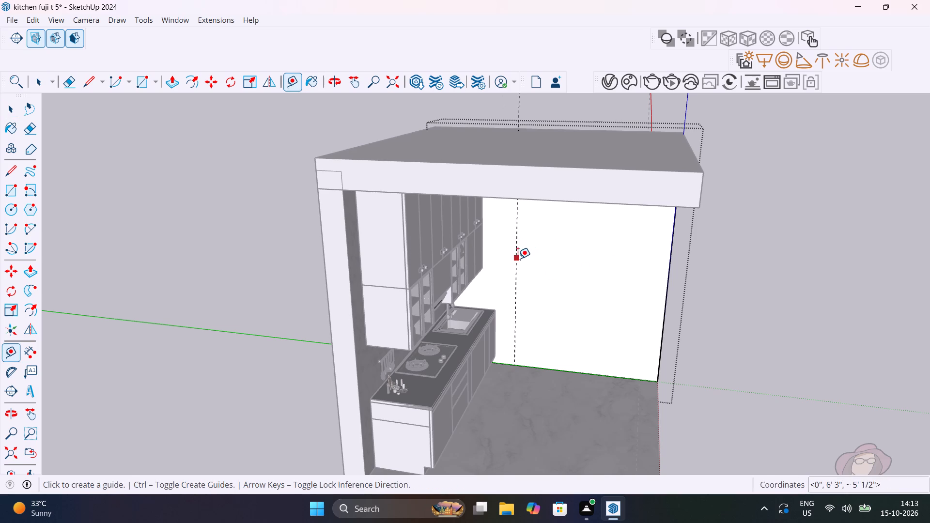
click(518, 259)
text(4')
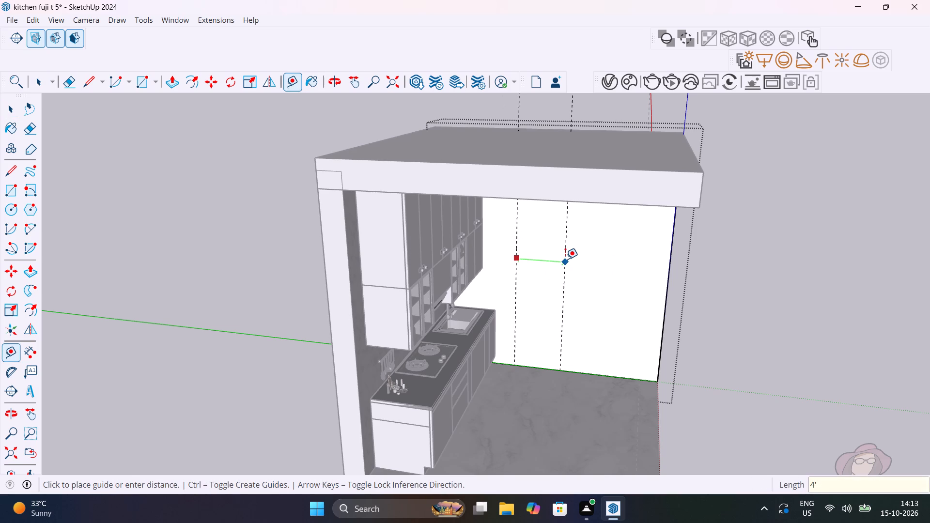
key(Return)
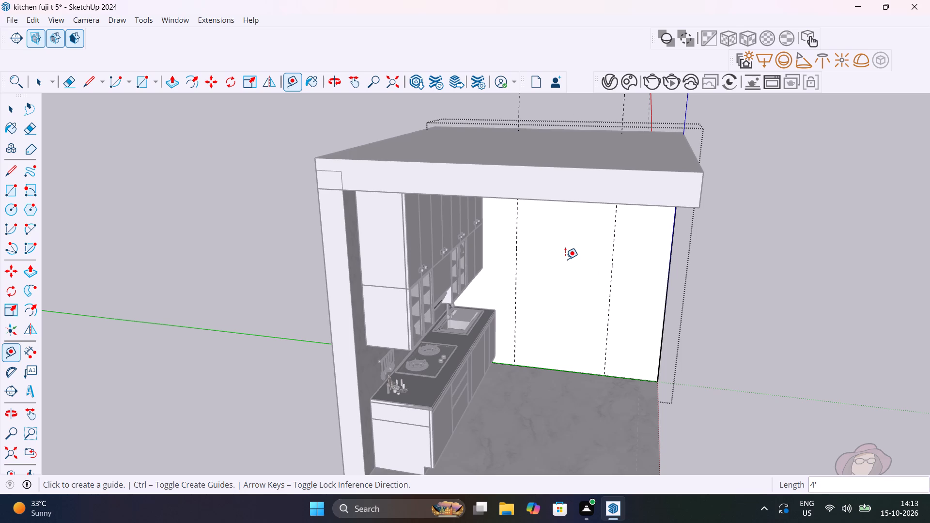
Place two horizontal guides on the sink-side wall, one 3' above the floor edge and another 4' above that.
key(t)
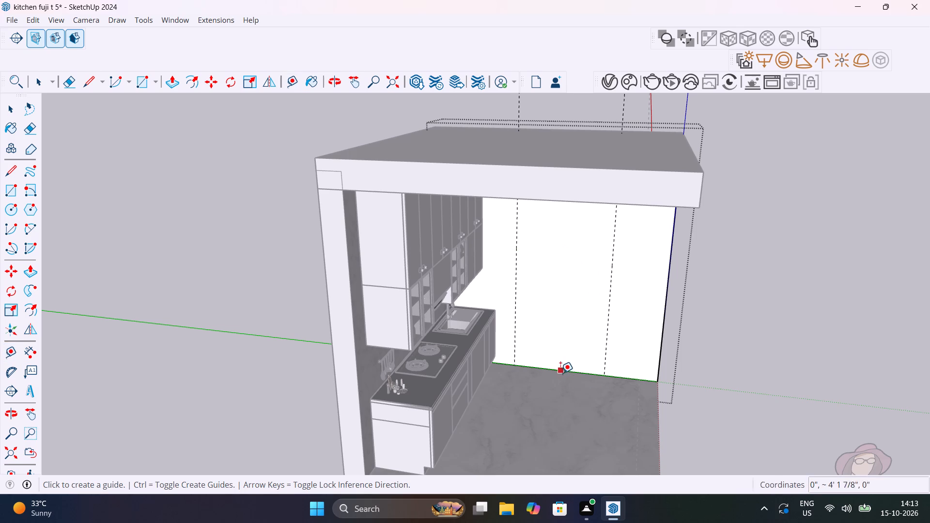
click(561, 371)
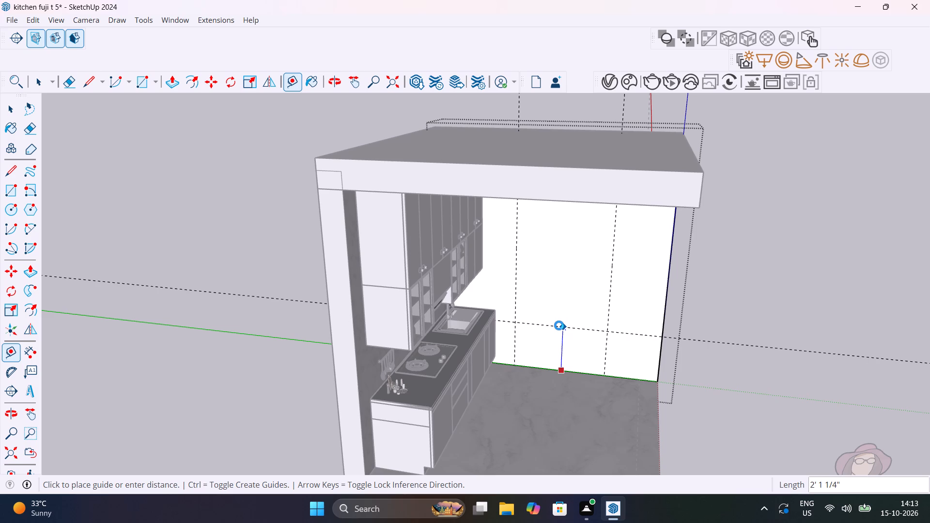
text(3')
key(Return)
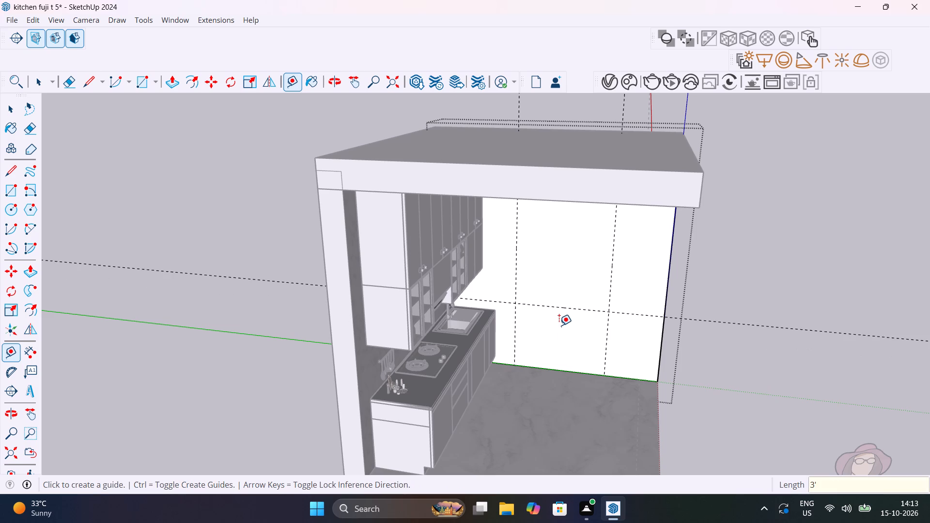
click(562, 310)
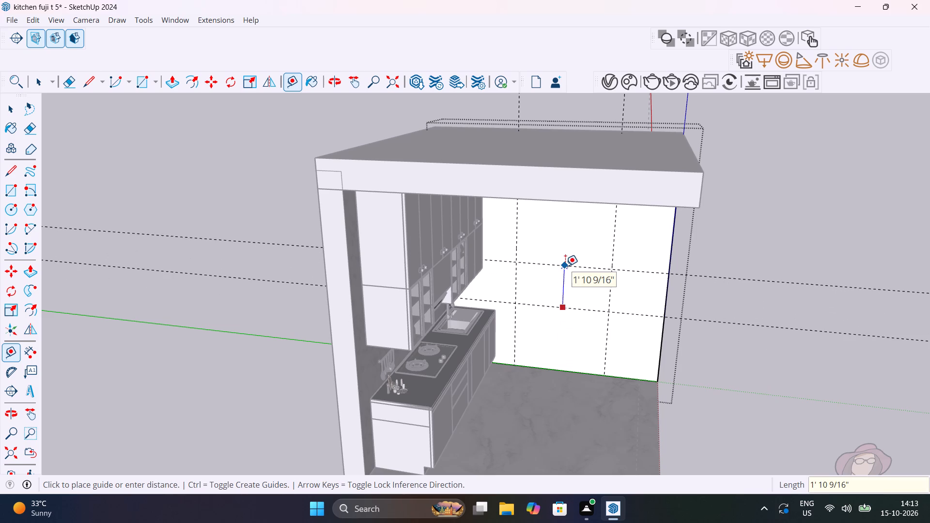
text(4')
key(Return)
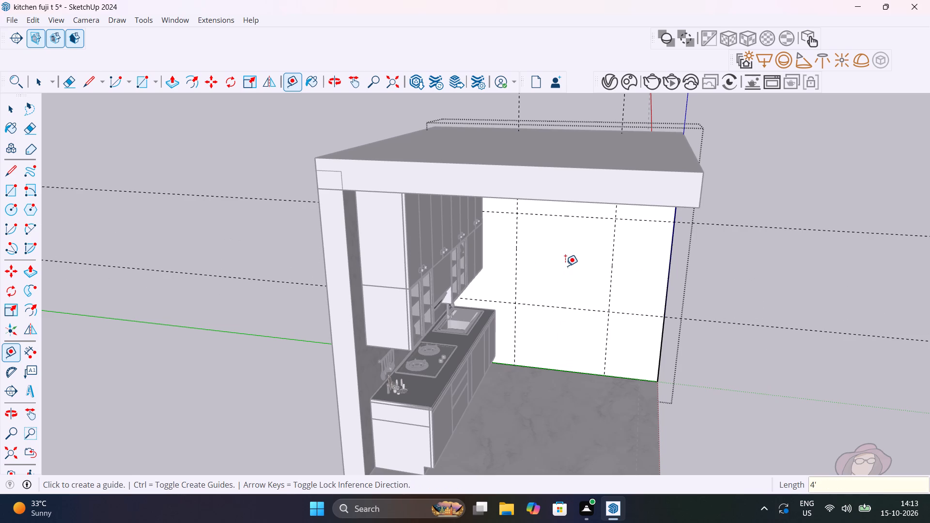
Draw a 4' by 4' window rectangle on the sink-side wall between the guide intersections.
scroll(565, 266, up, 3)
middle_drag(569, 246, 585, 203)
scroll(585, 203, up, 1)
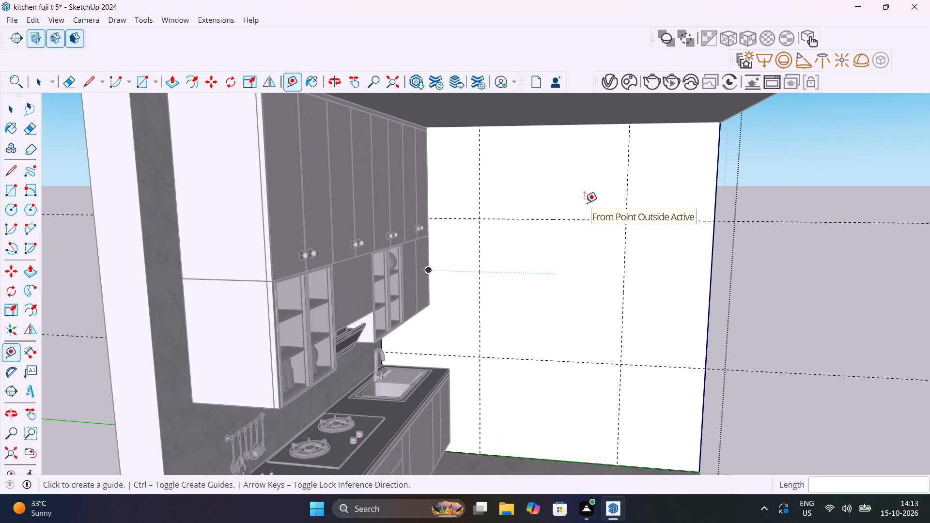
key(r)
click(481, 219)
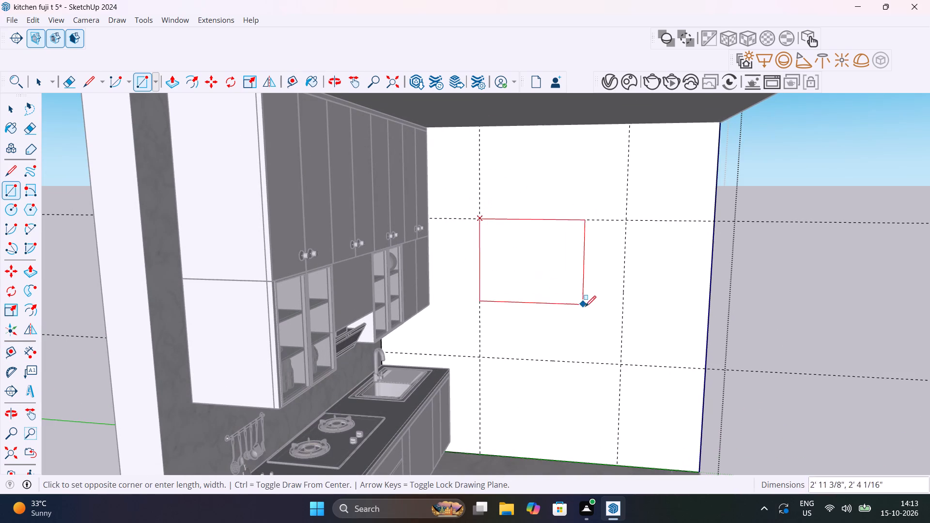
click(622, 364)
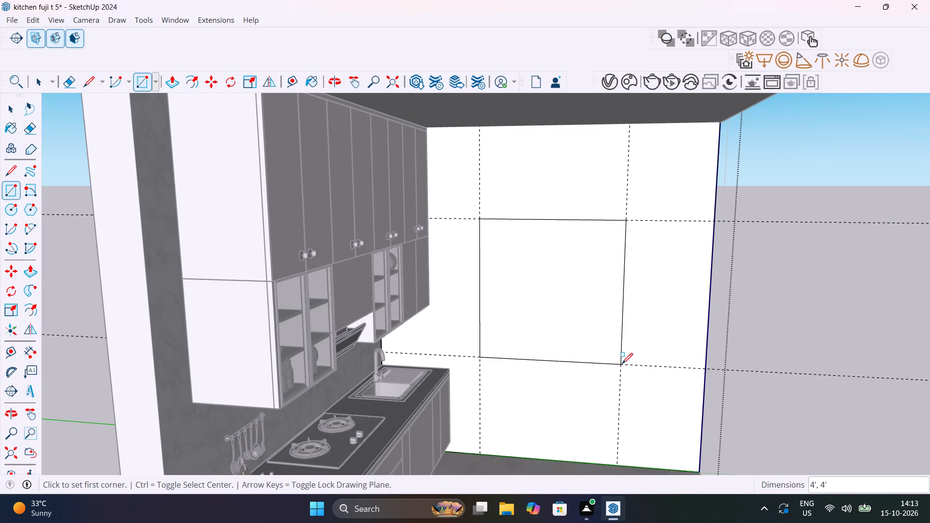
Push the square 9" through the wall to cut the window opening, and close the wall group.
key(p)
click(595, 337)
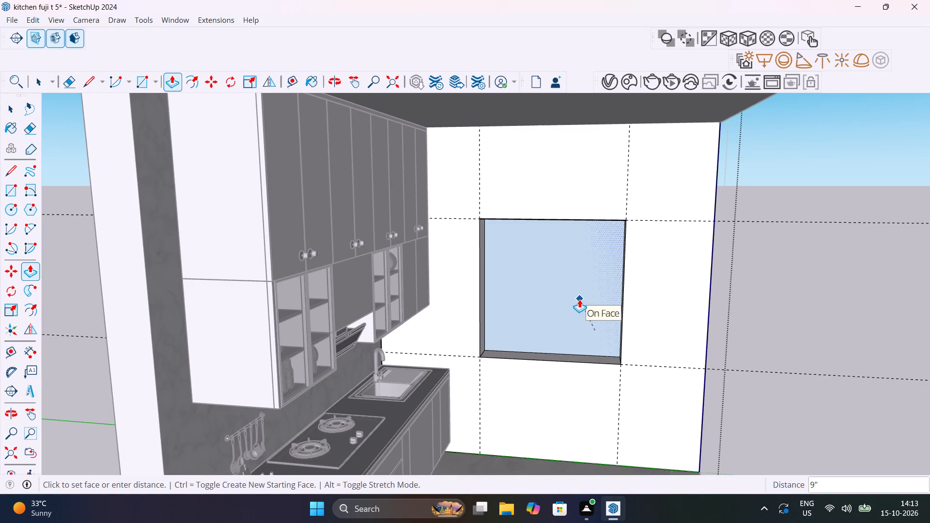
click(579, 299)
scroll(580, 311, down, 6)
key(space)
click(728, 302)
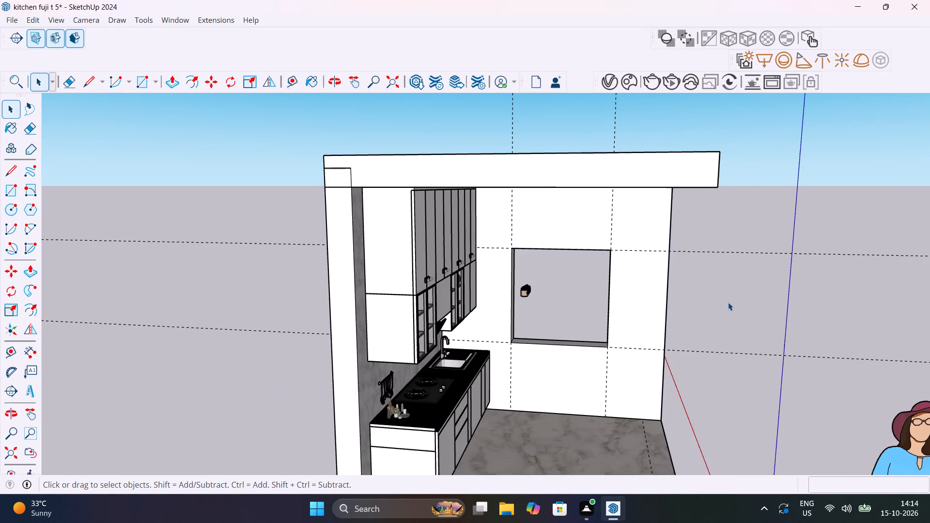
Open the Chaos Cosmos asset library, clear the white paint search and show only the downloaded assets.
middle_drag(718, 300, 293, 341)
scroll(426, 331, down, 6)
middle_drag(496, 353, 205, 282)
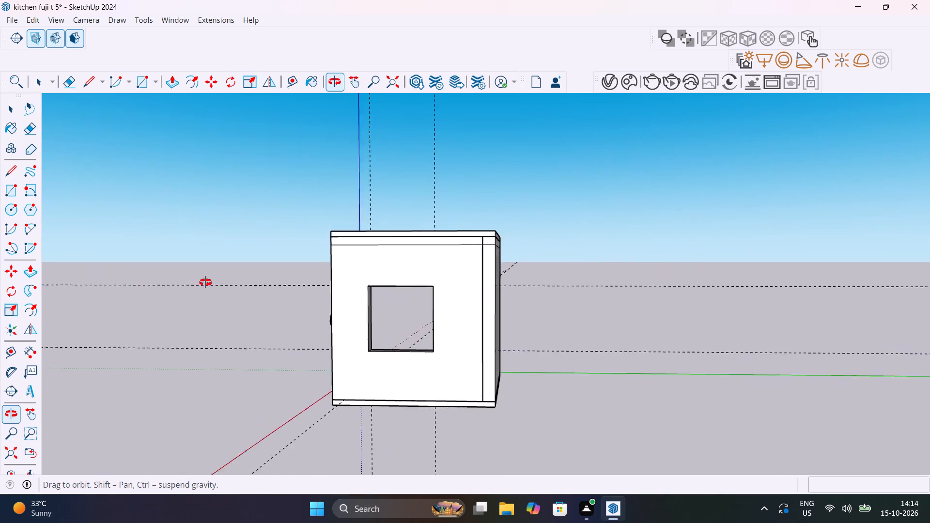
middle_drag(205, 282, 554, 328)
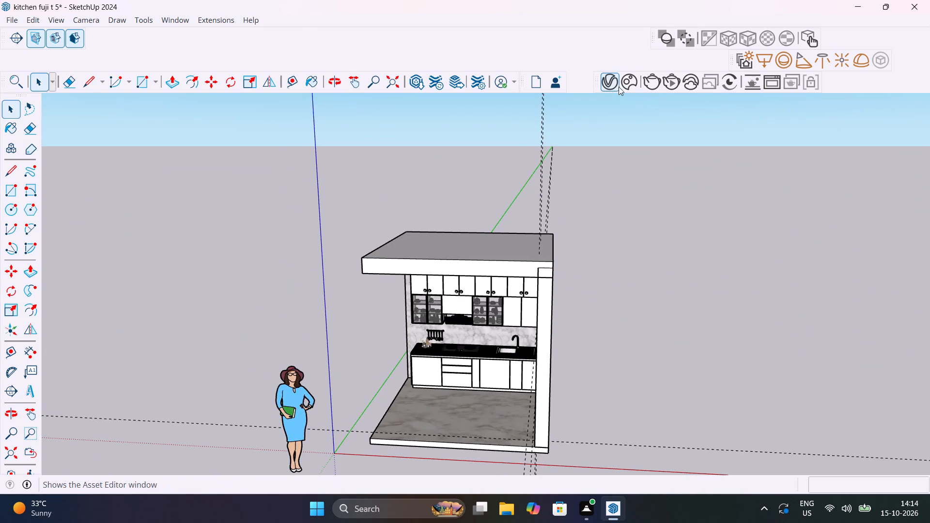
click(626, 84)
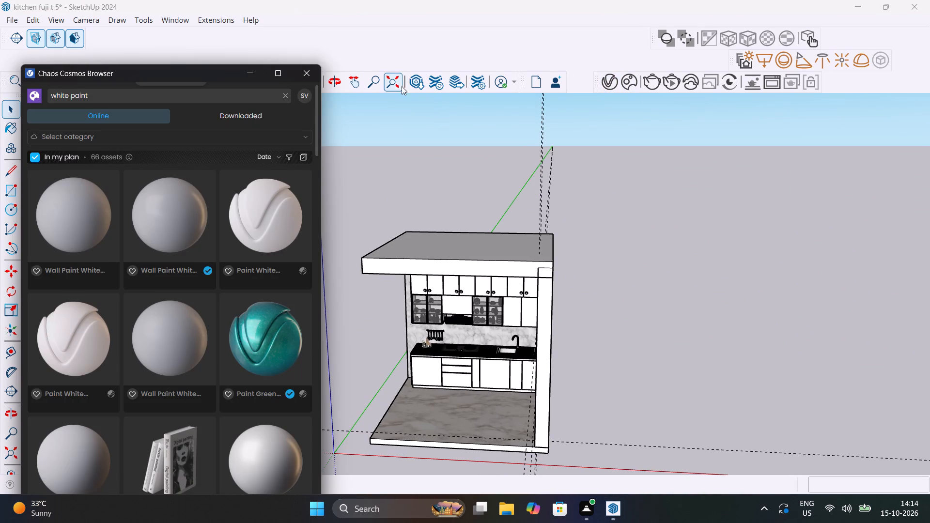
click(287, 97)
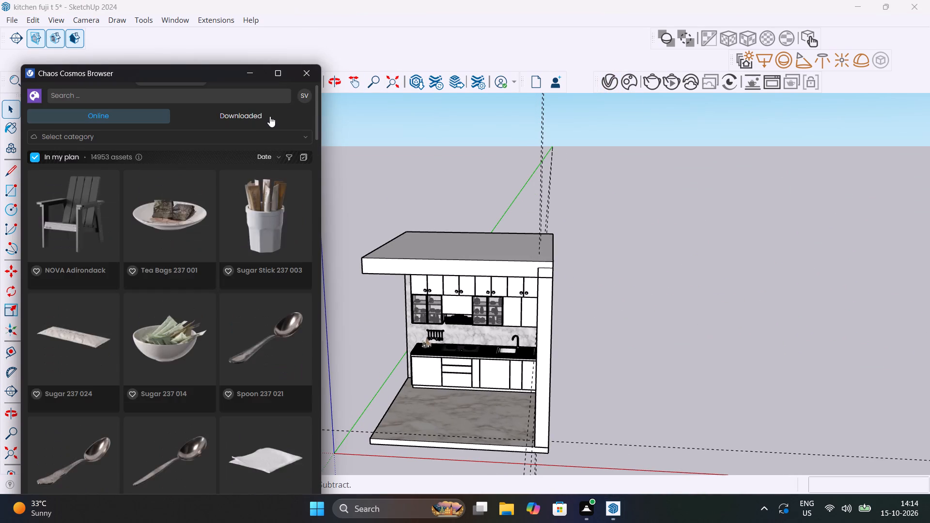
click(271, 117)
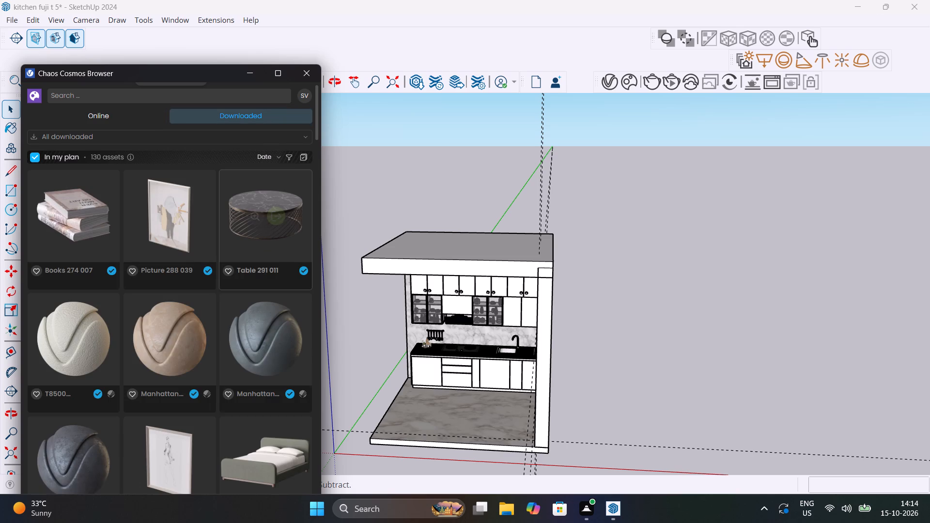
Look through the downloaded Cosmos assets for a window model suited to the side-wall opening.
scroll(254, 300, down, 6)
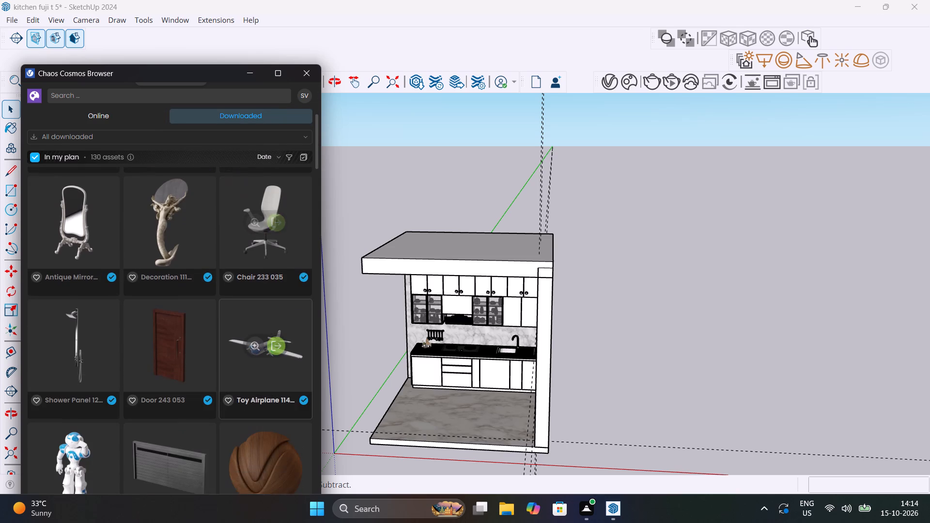
scroll(254, 300, down, 13)
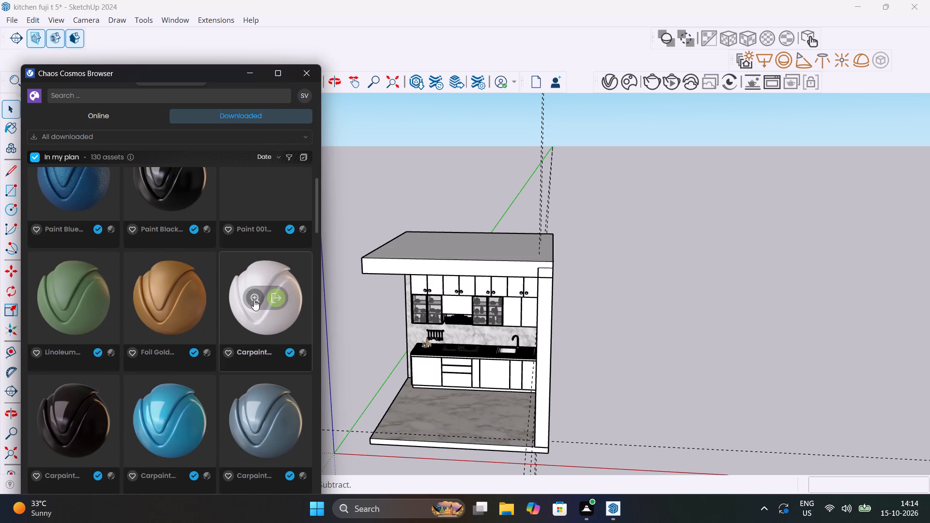
scroll(254, 300, down, 16)
scroll(254, 300, up, 2)
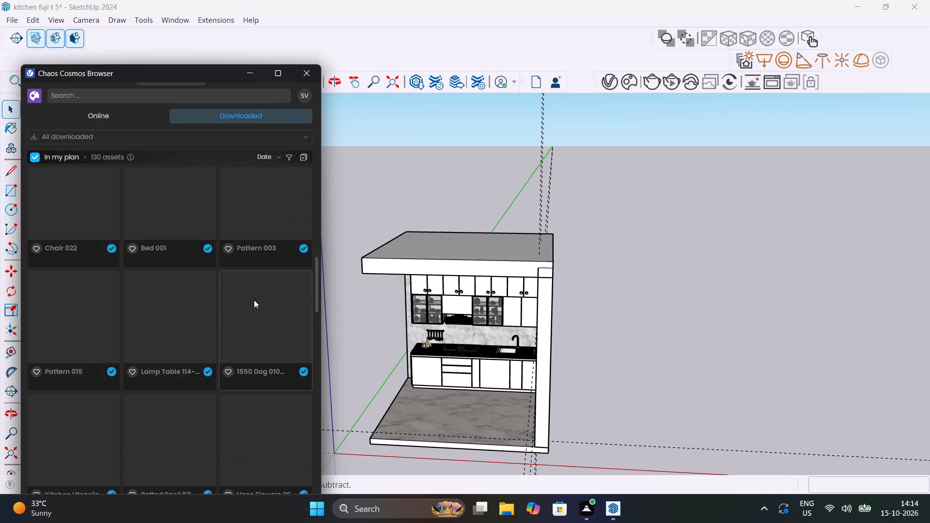
scroll(254, 300, down, 11)
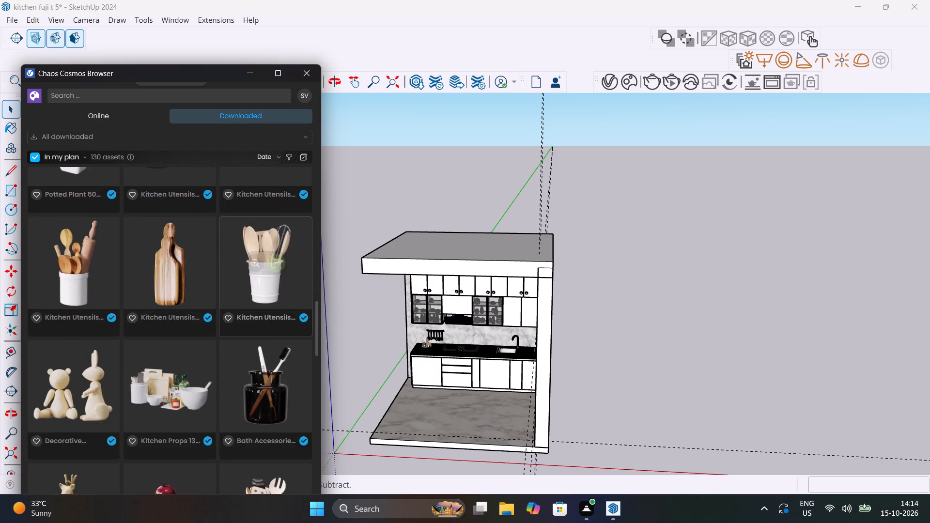
scroll(254, 300, down, 9)
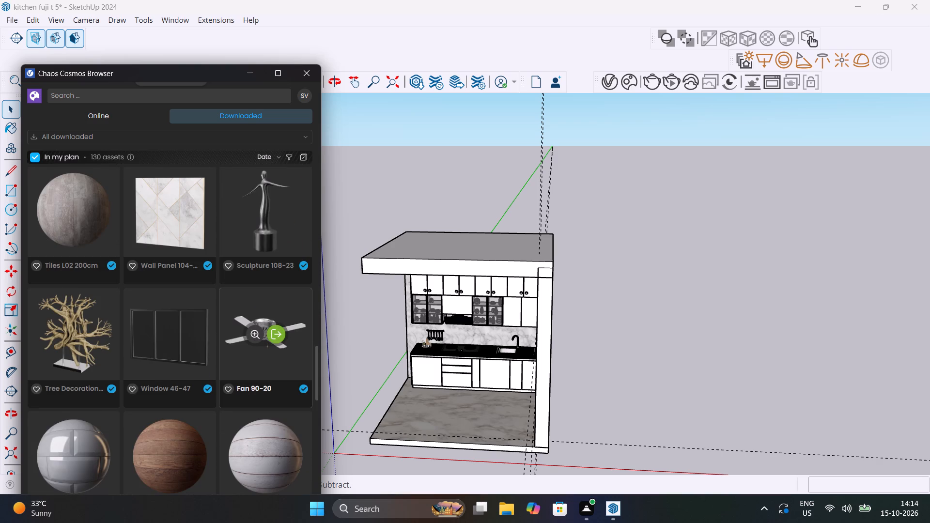
scroll(254, 300, down, 5)
scroll(254, 300, up, 5)
scroll(254, 300, down, 1)
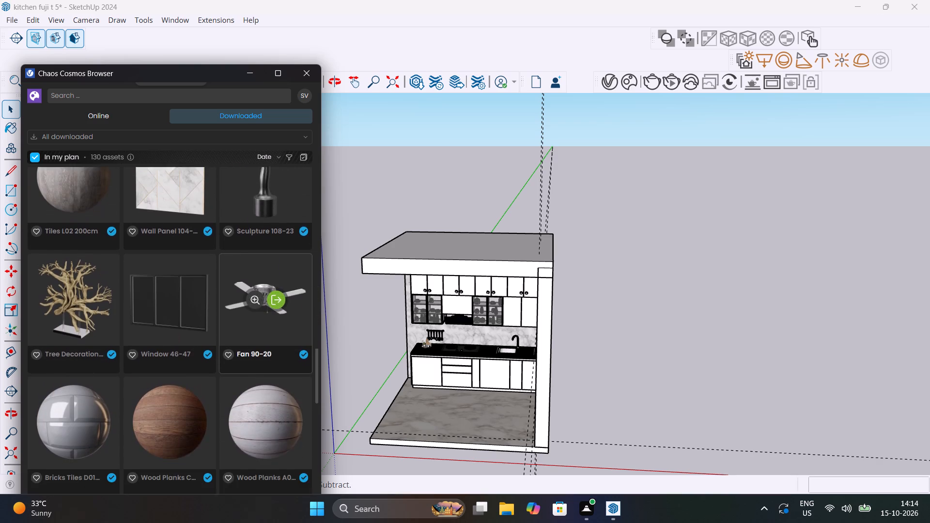
scroll(254, 300, up, 9)
scroll(254, 300, down, 16)
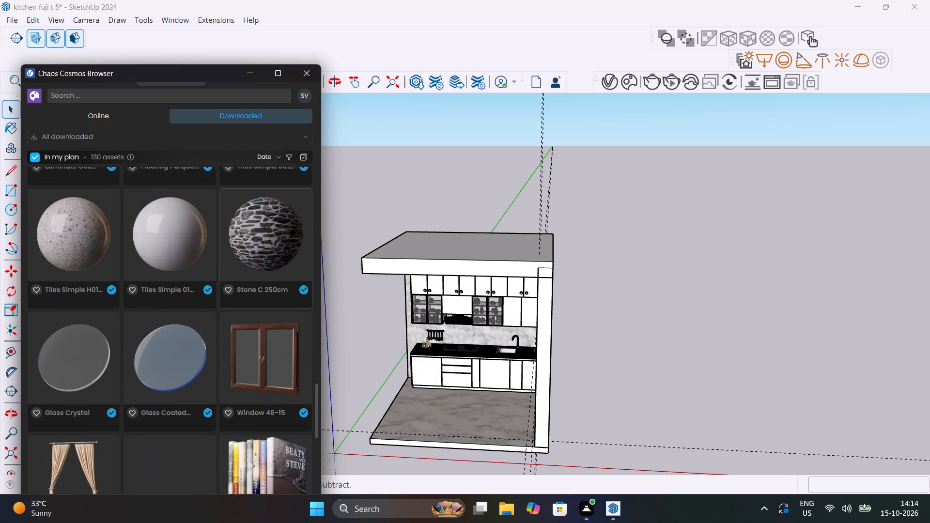
scroll(254, 300, down, 4)
scroll(254, 300, up, 3)
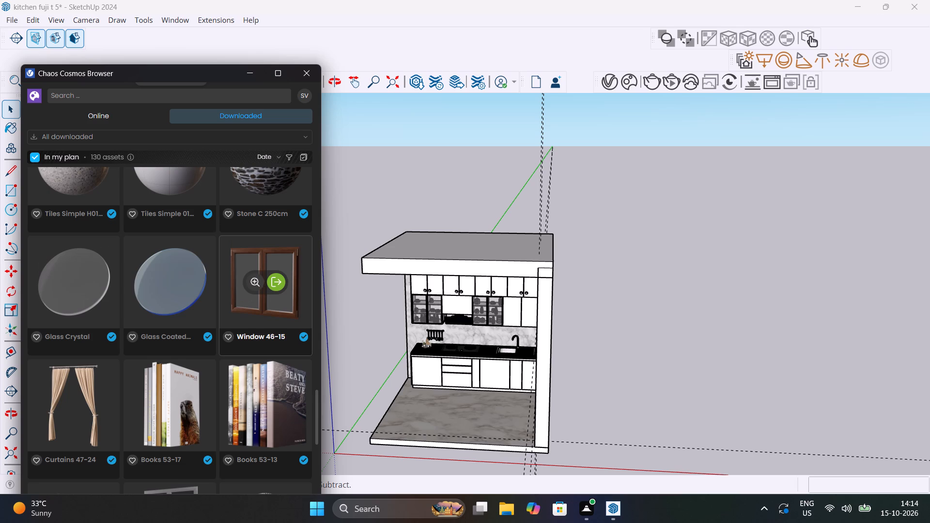
scroll(254, 300, up, 1)
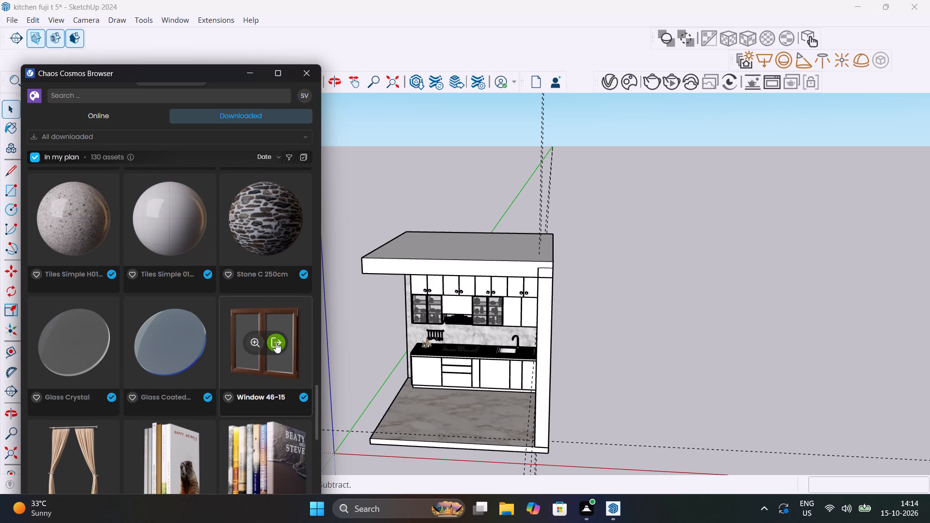
scroll(276, 342, down, 6)
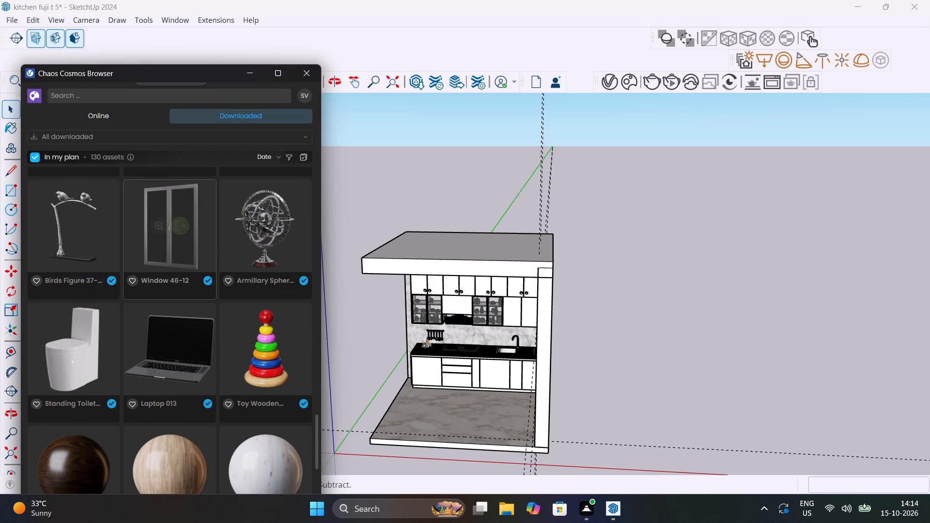
Import the Window 46-12 asset and place it in the open space outside the room, beside the sink-side wall.
click(181, 228)
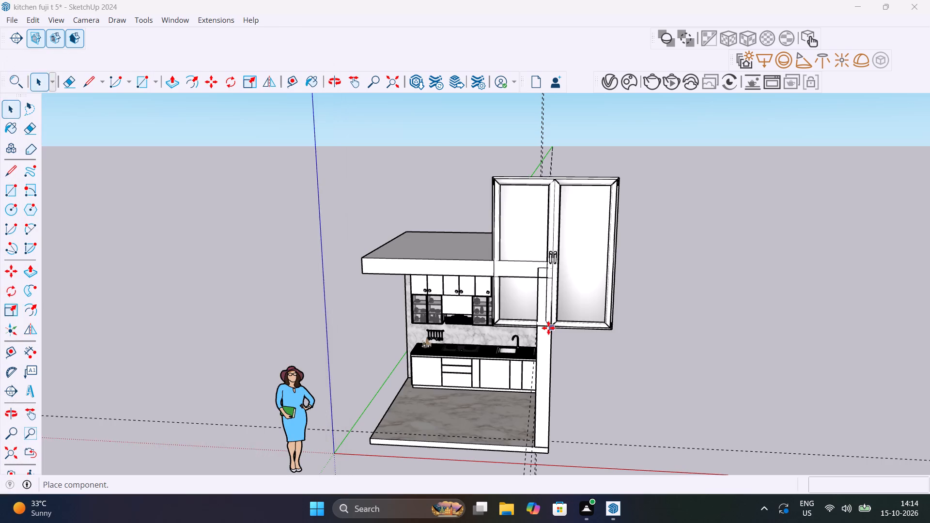
middle_drag(540, 325, 180, 316)
scroll(412, 389, down, 7)
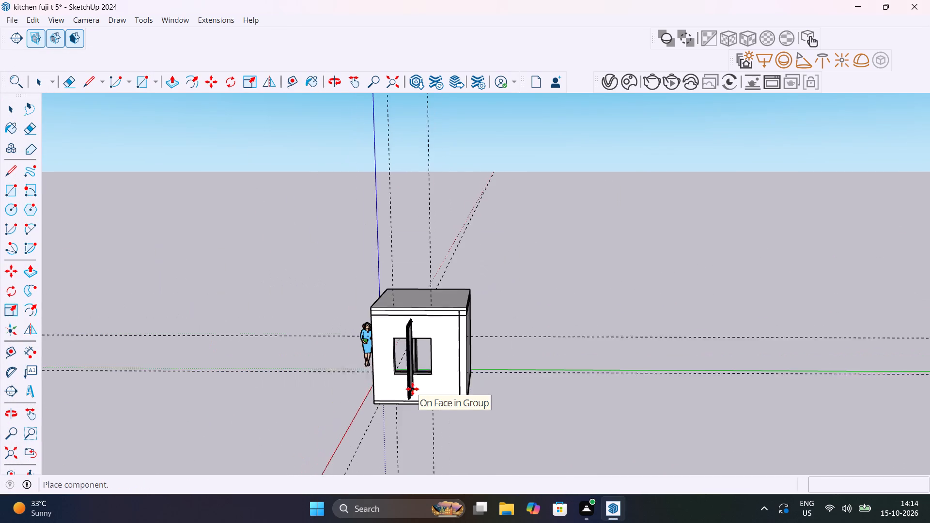
scroll(412, 389, down, 1)
click(344, 433)
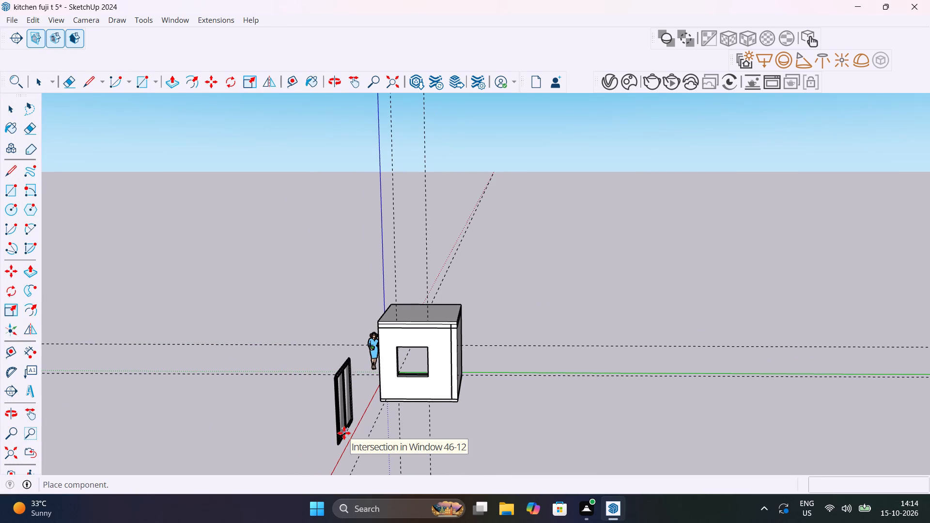
Rotate the window 90° about the vertical axis at its bottom corner so it faces parallel to the sink-side wall.
key(q)
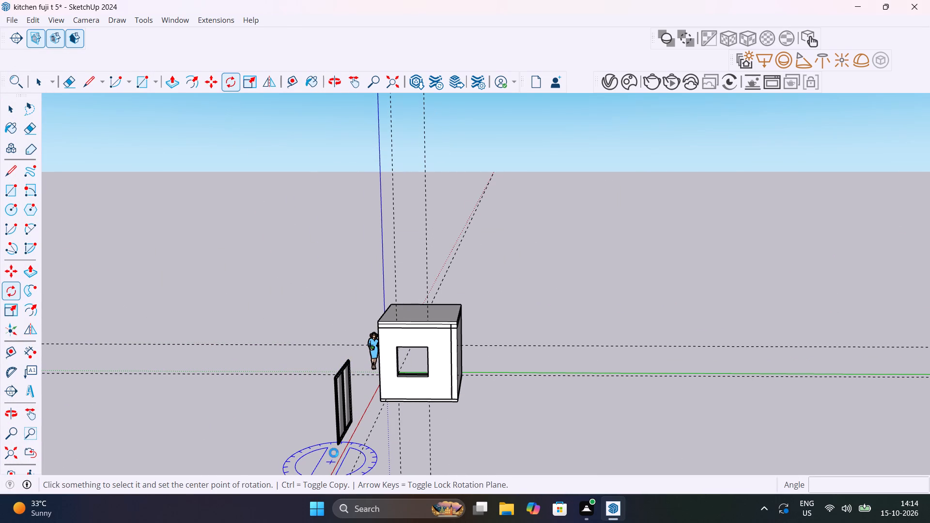
click(334, 453)
click(395, 450)
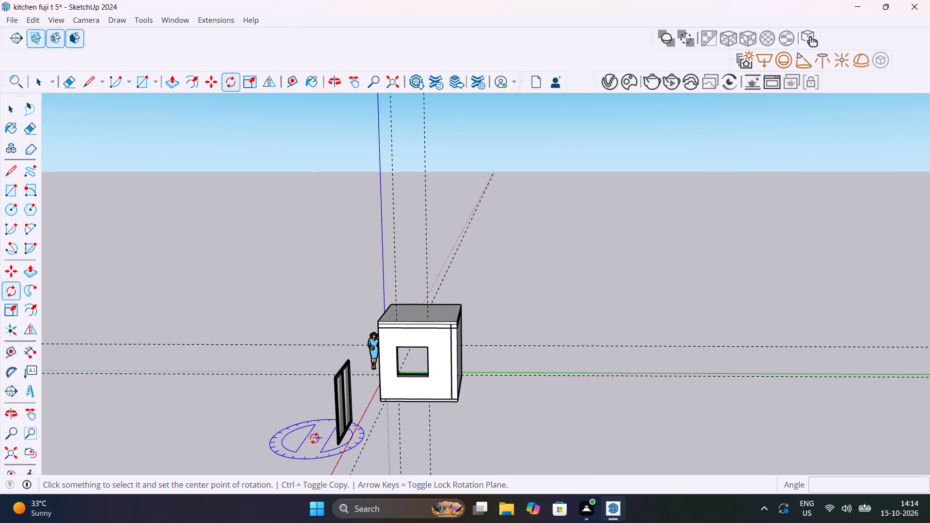
click(337, 446)
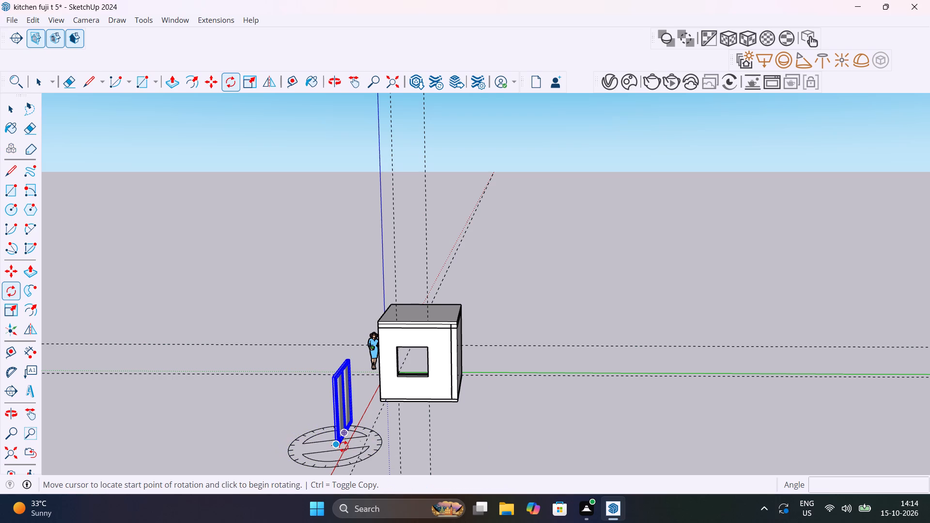
click(376, 446)
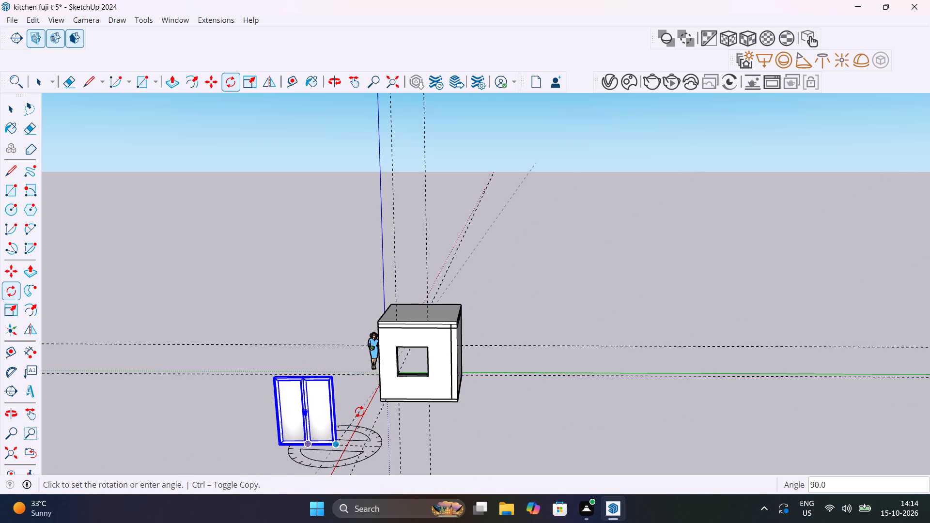
text(90)
key(Return)
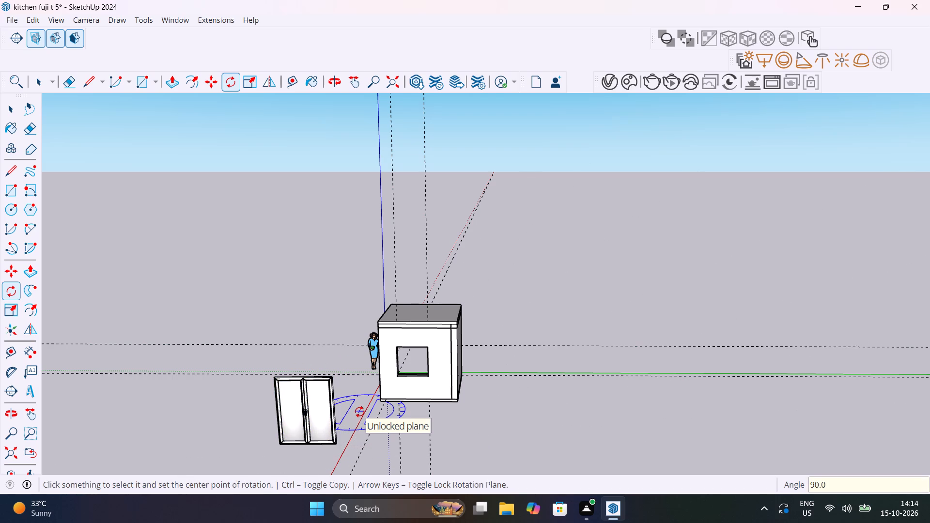
key(space)
Close the Chaos Cosmos Browser.
click(339, 394)
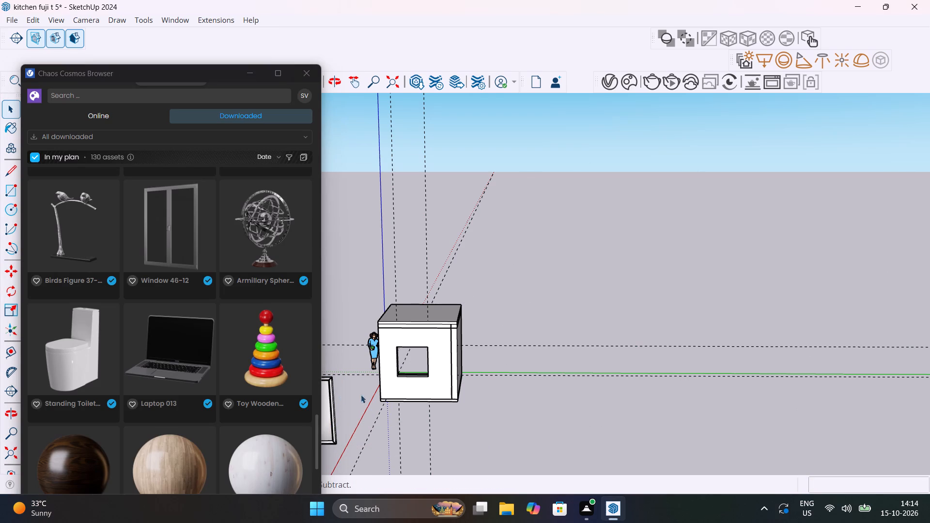
click(309, 73)
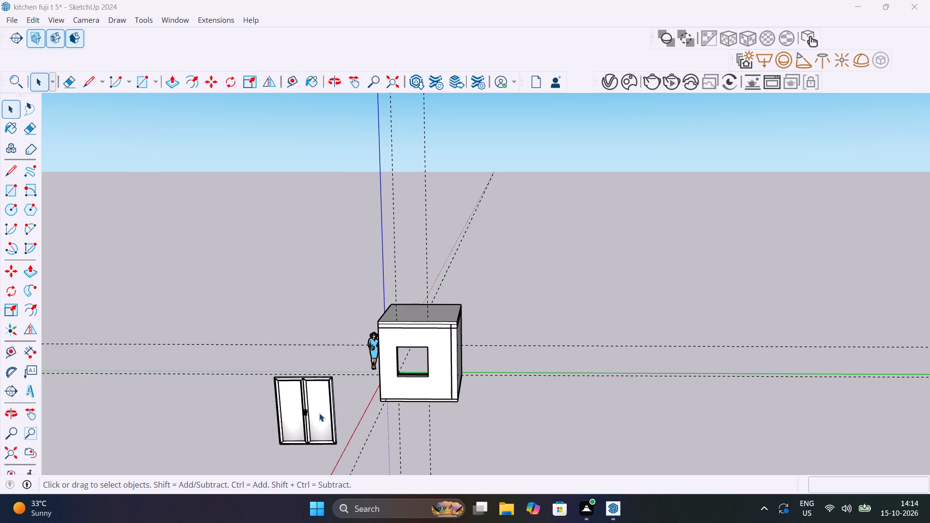
Move the window by its bottom corner onto the matching bottom corner of the sink-side wall opening.
click(322, 413)
scroll(323, 413, up, 9)
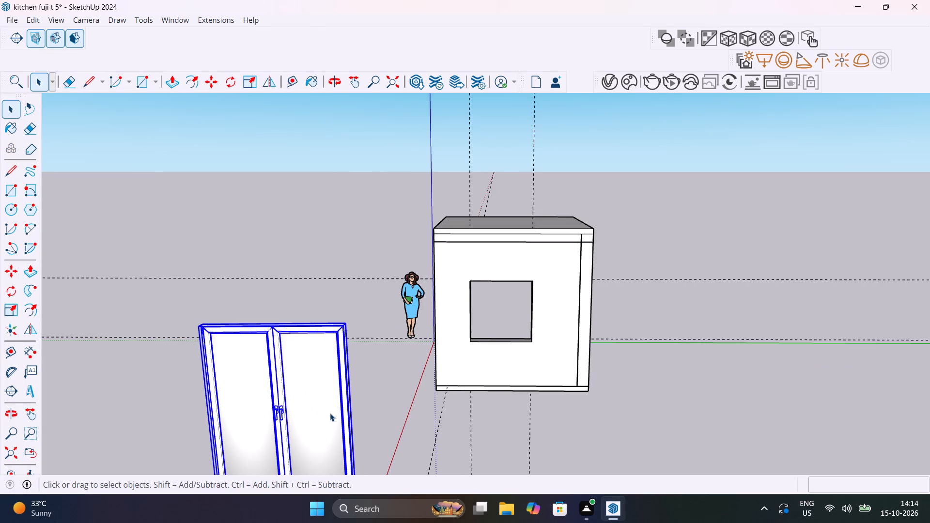
shift+middle_drag(310, 406, 266, 332)
key(m)
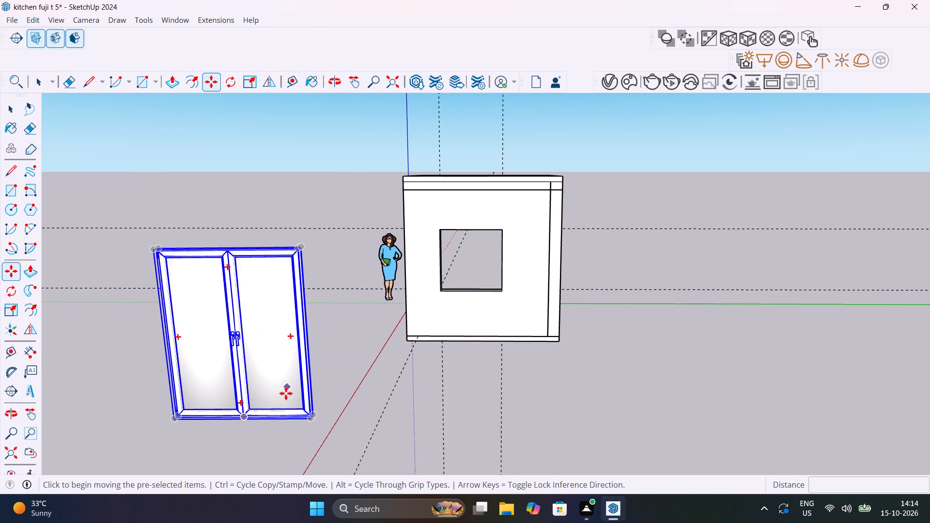
click(316, 416)
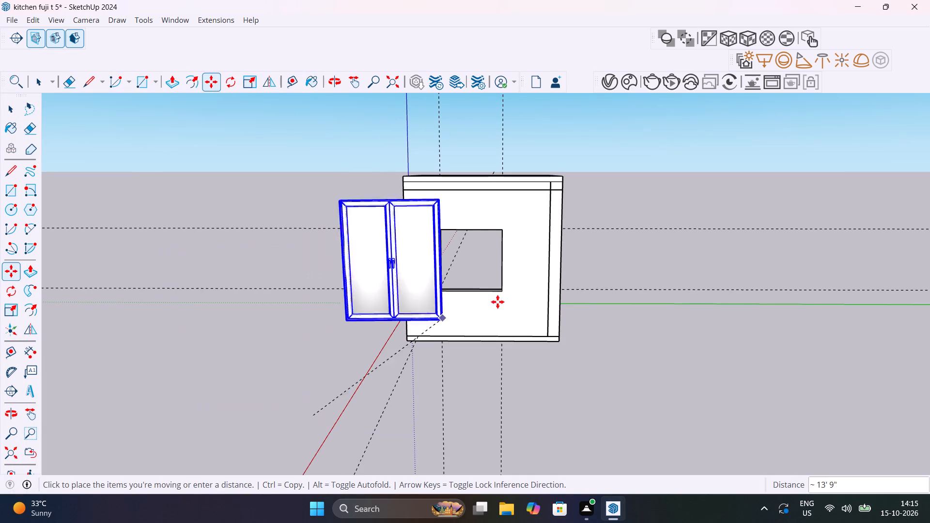
scroll(526, 289, up, 15)
scroll(383, 297, up, 5)
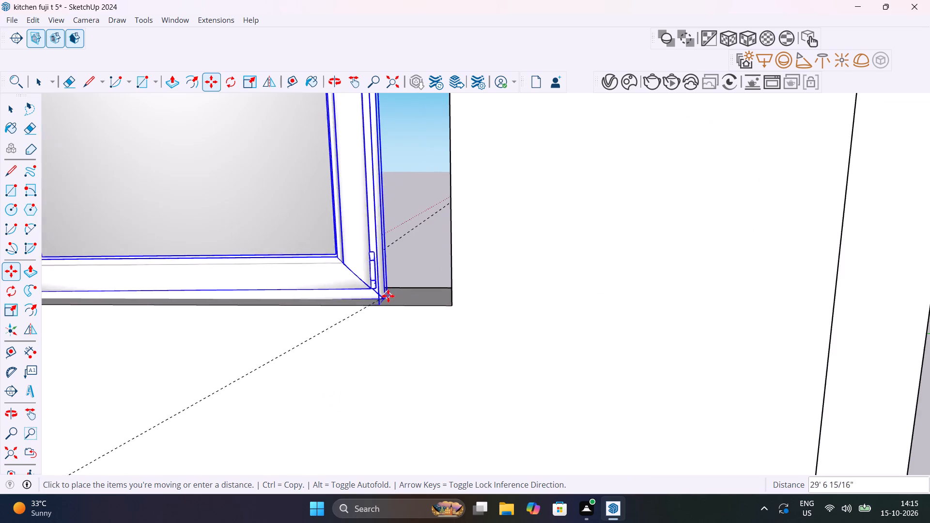
middle_drag(401, 294, 515, 293)
scroll(604, 290, up, 4)
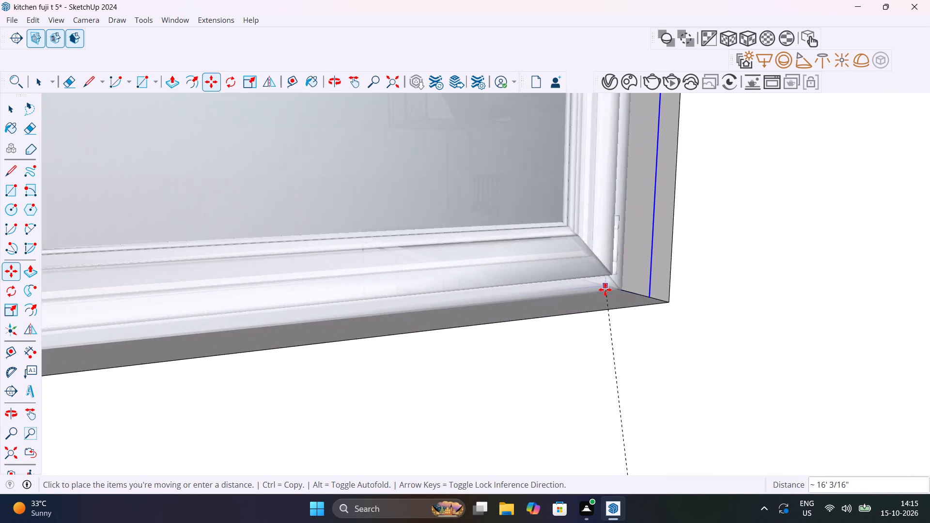
scroll(605, 290, up, 10)
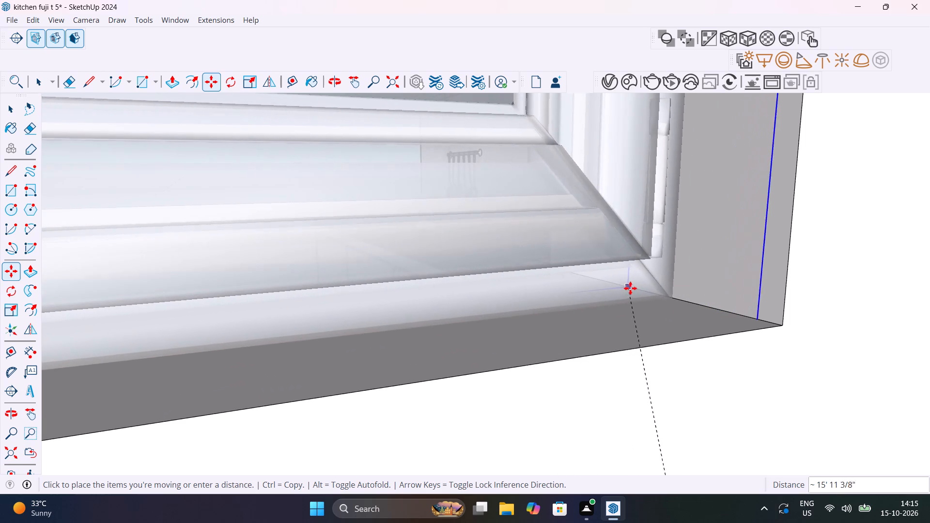
click(643, 292)
Scale the window uniformly about its anchored bottom corner to about 0.41, smaller than the sink-side wall opening.
scroll(666, 344, down, 19)
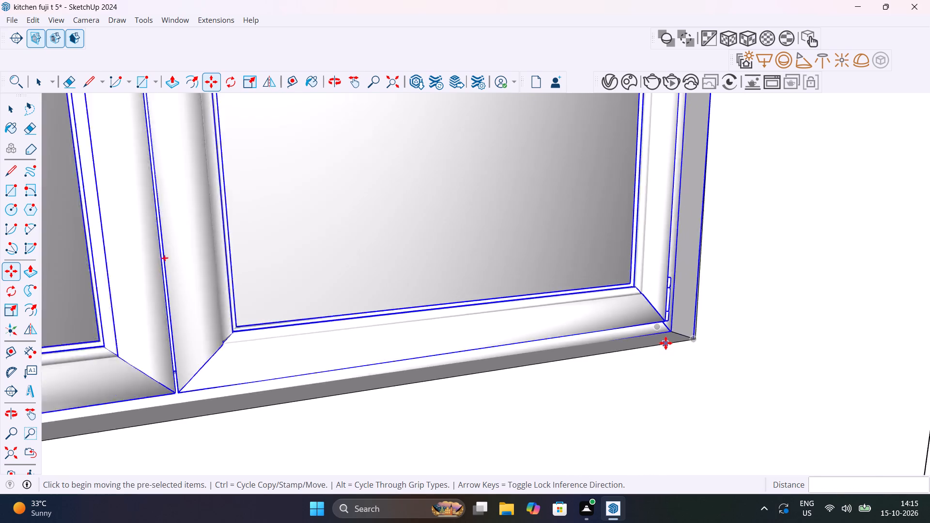
scroll(666, 343, down, 11)
middle_drag(663, 343, 584, 361)
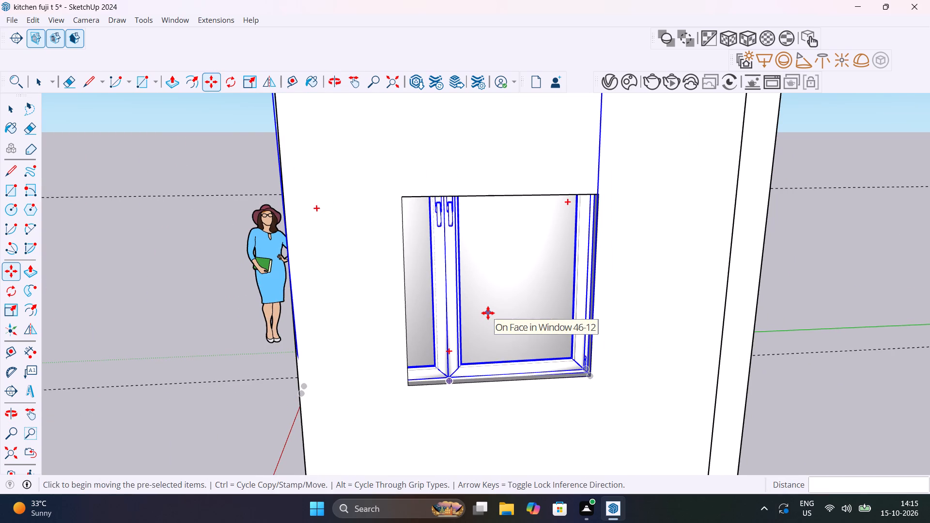
key(s)
scroll(482, 297, down, 8)
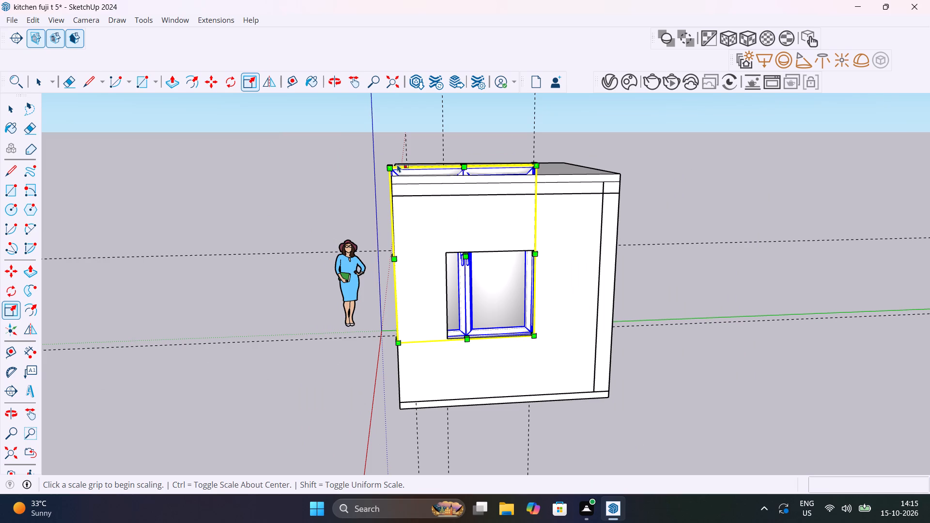
scroll(391, 164, up, 11)
scroll(362, 215, down, 4)
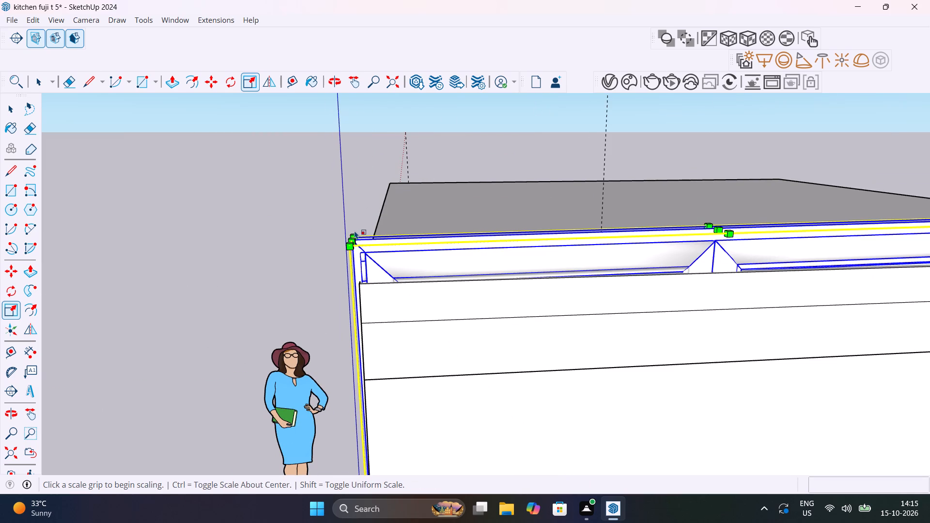
click(356, 234)
scroll(442, 269, down, 10)
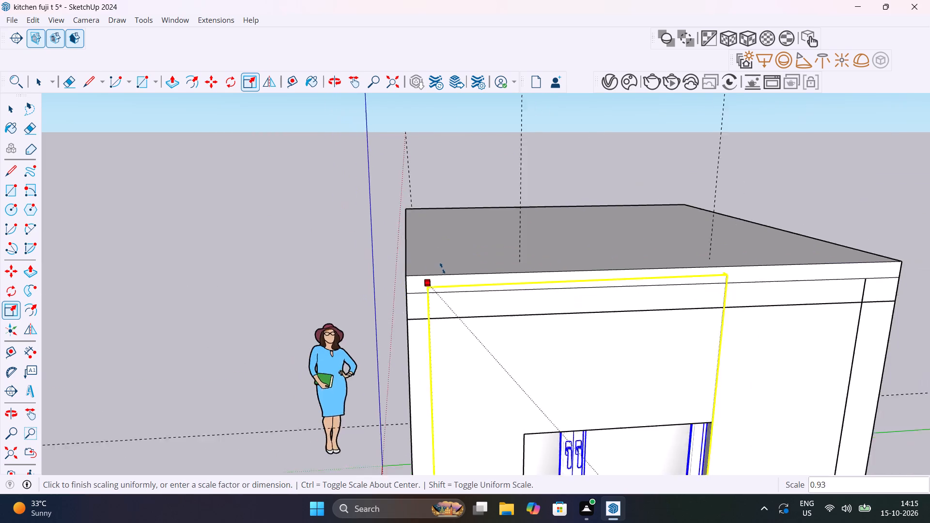
scroll(442, 268, down, 10)
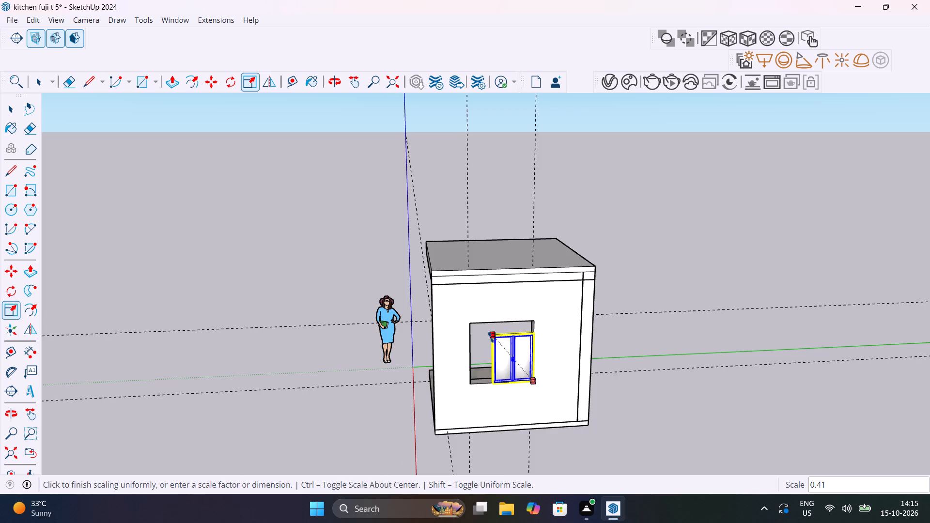
scroll(491, 337, up, 10)
click(491, 337)
Stretch the window's width along the red axis until its free side meets the far side edge of the opening.
middle_drag(482, 337, 469, 326)
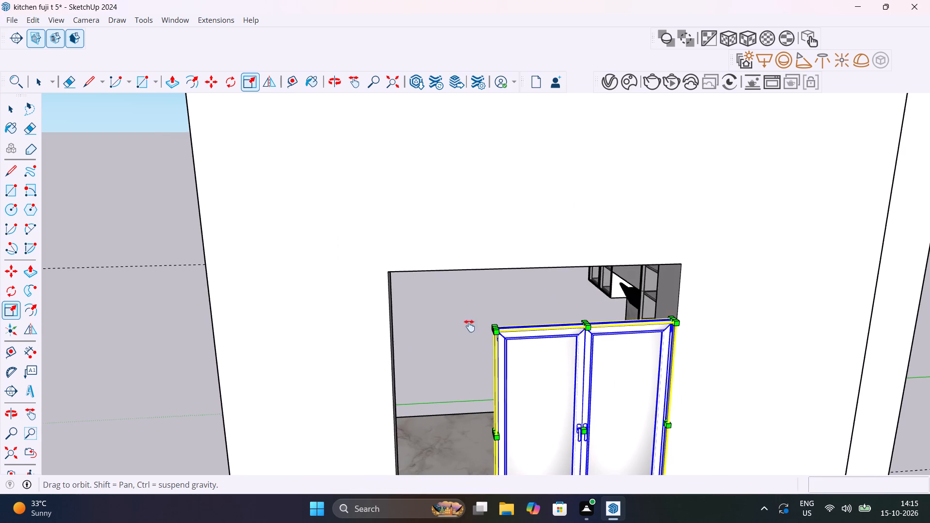
middle_drag(469, 326, 396, 186)
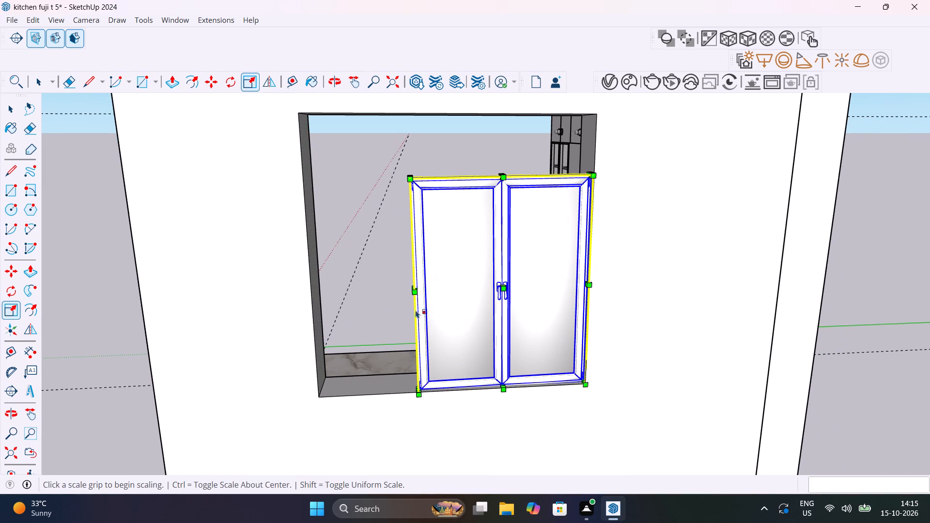
scroll(411, 289, up, 10)
scroll(411, 288, down, 6)
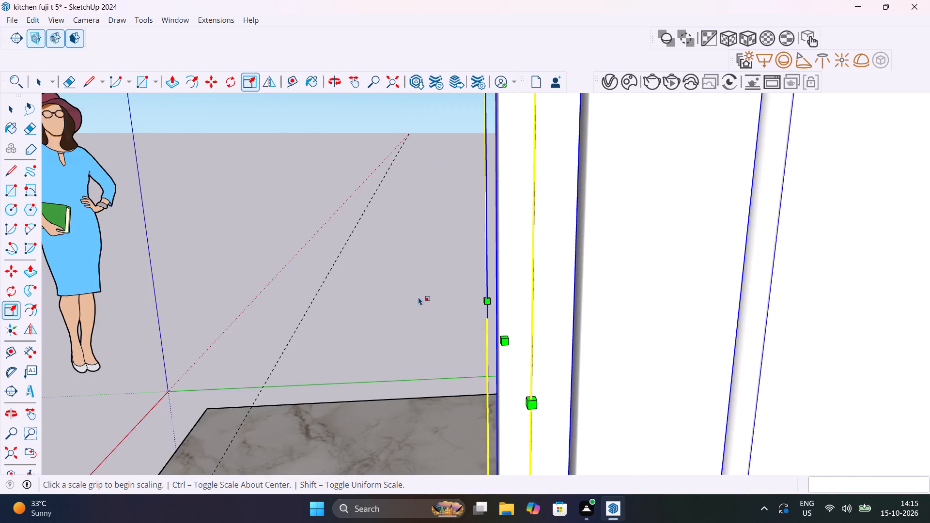
scroll(425, 305, down, 3)
click(427, 305)
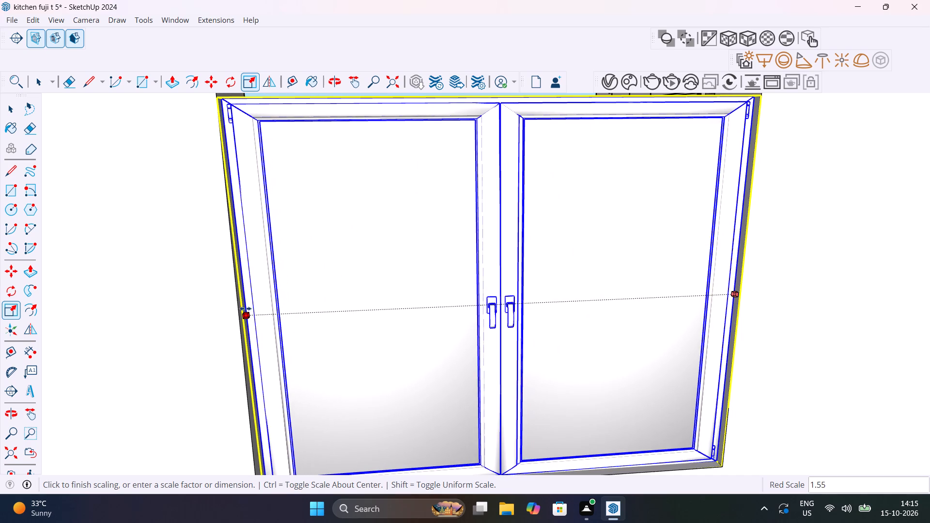
scroll(241, 308, down, 5)
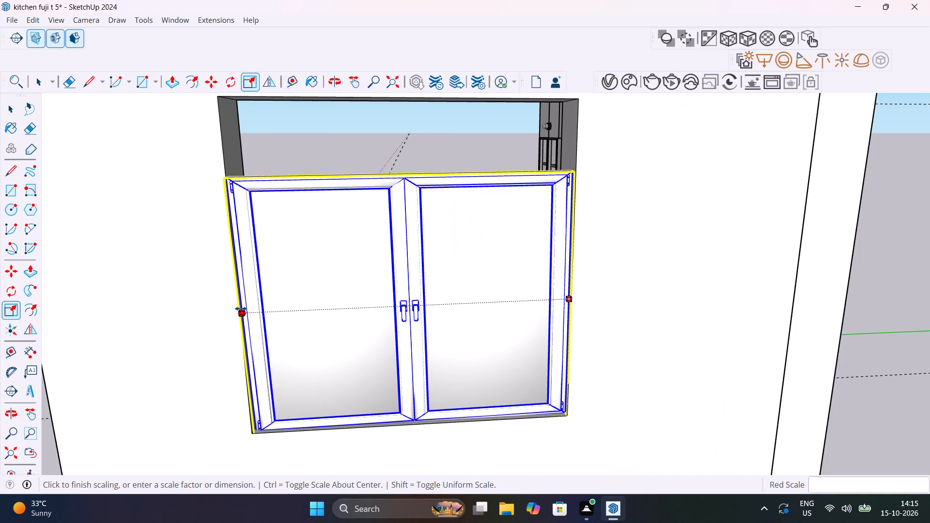
click(241, 308)
Stretch the window's height along the blue axis up to the top edge of the opening, leaving the finished window deselected.
scroll(278, 320, down, 7)
scroll(340, 240, up, 6)
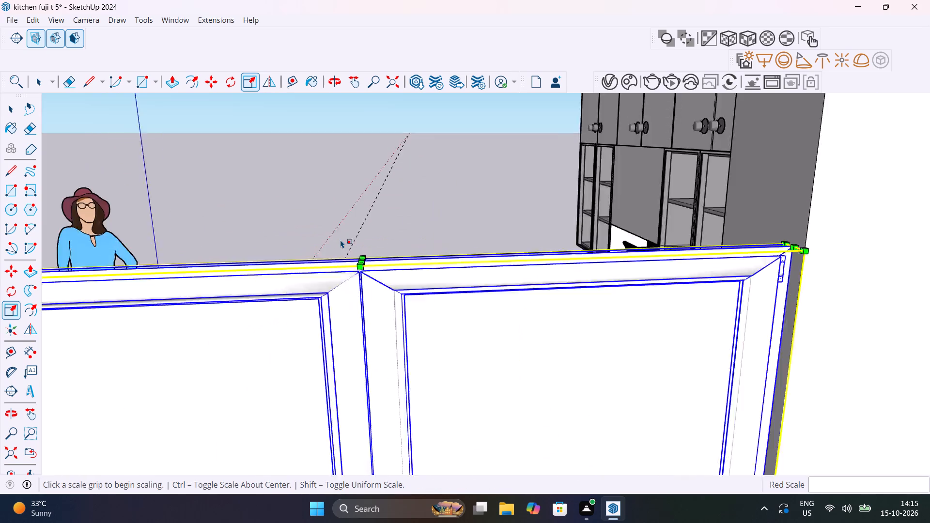
scroll(341, 240, up, 3)
scroll(348, 250, down, 5)
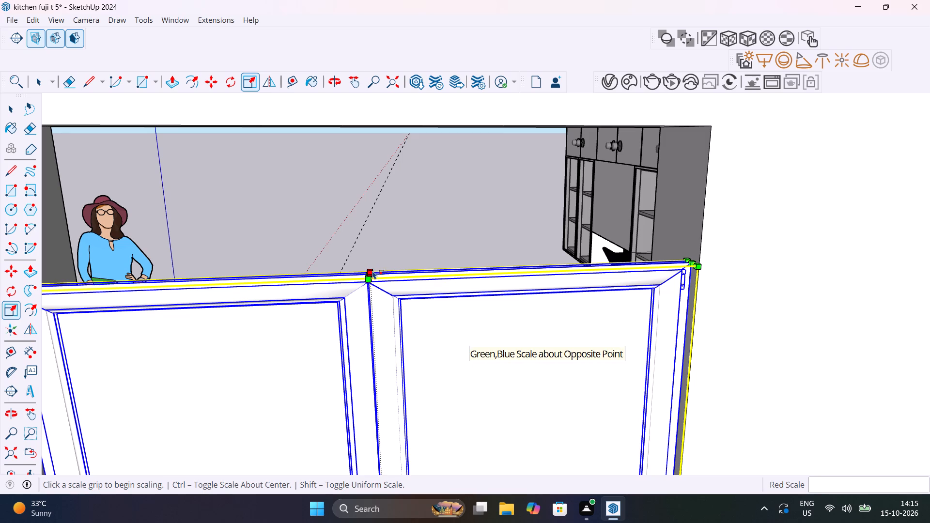
scroll(372, 272, up, 6)
scroll(370, 272, down, 6)
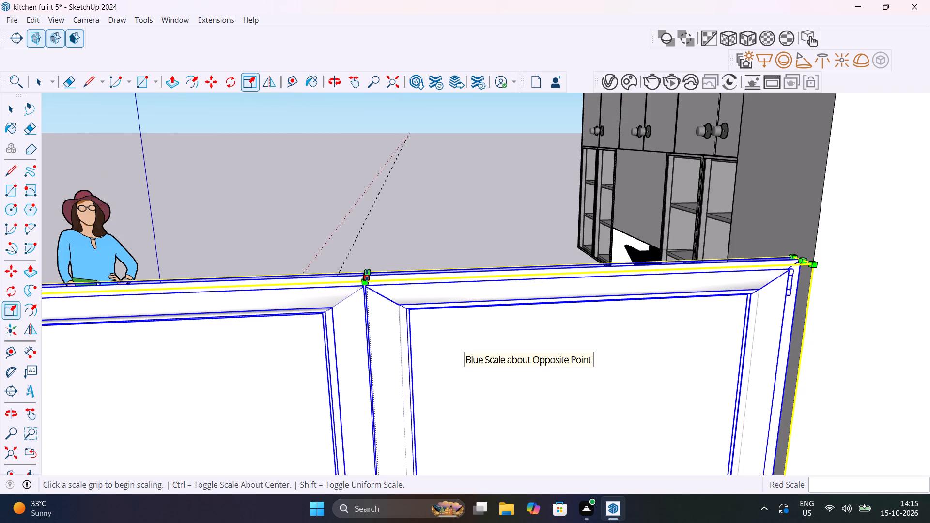
click(367, 275)
scroll(370, 230, down, 13)
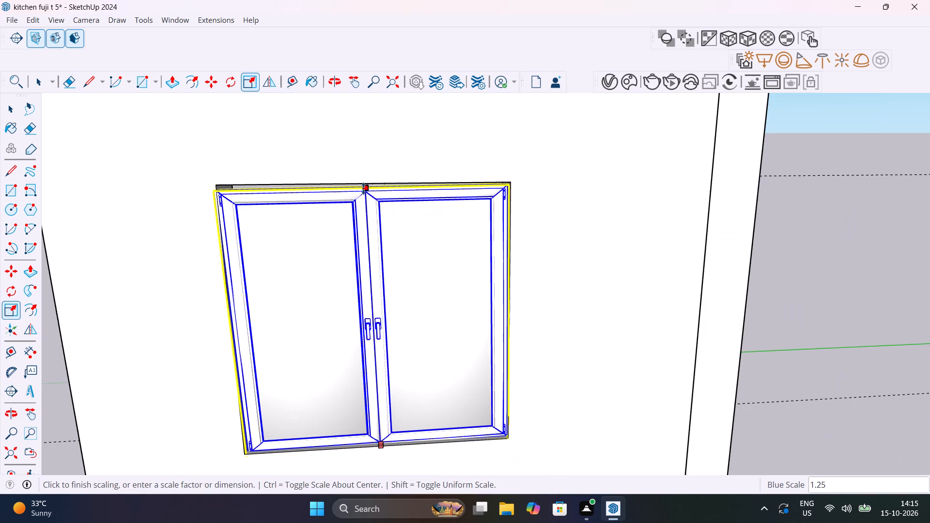
click(363, 185)
scroll(375, 274, down, 7)
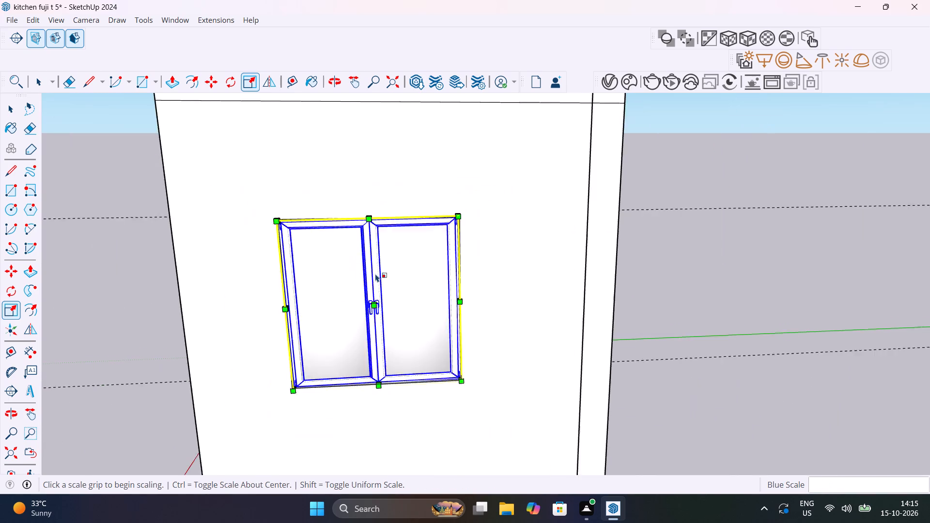
scroll(375, 274, down, 8)
key(space)
middle_drag(417, 320, 506, 321)
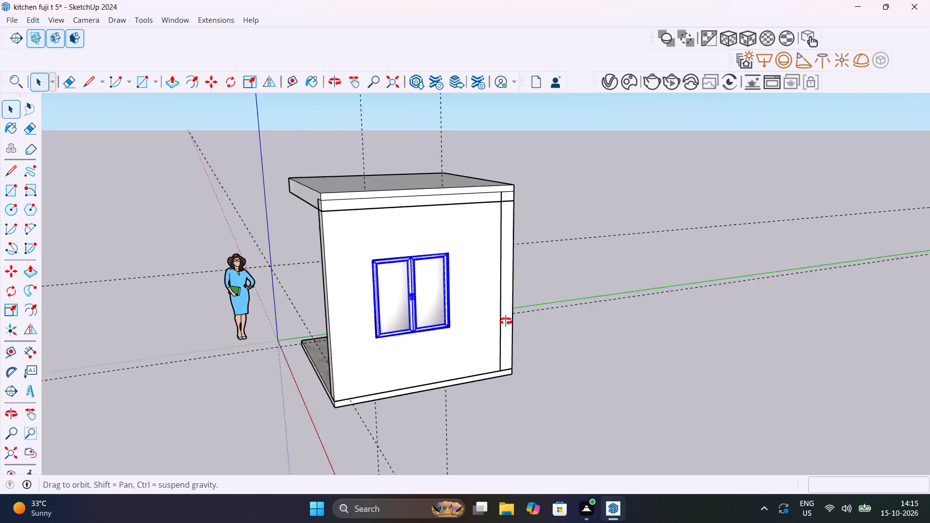
middle_drag(506, 321, 868, 294)
click(697, 293)
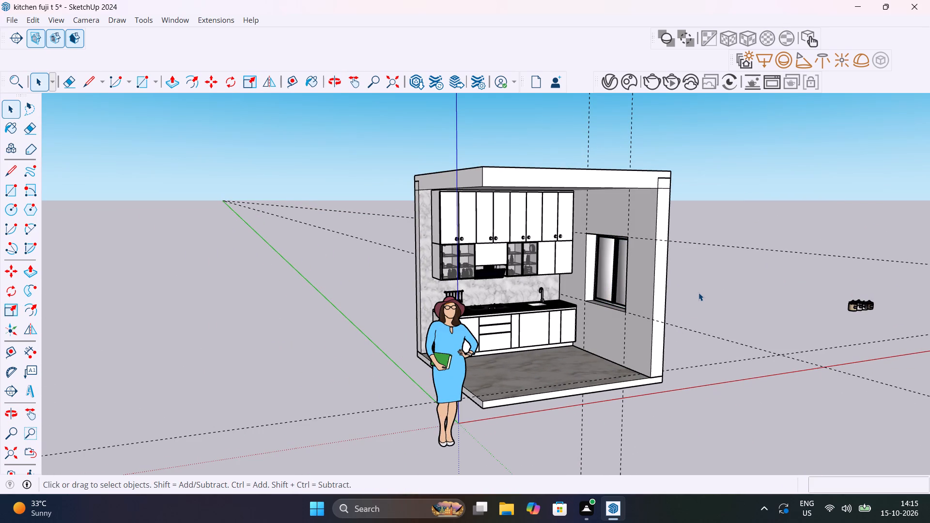
Search the Chaos Cosmos library for wood.
middle_drag(554, 328, 463, 358)
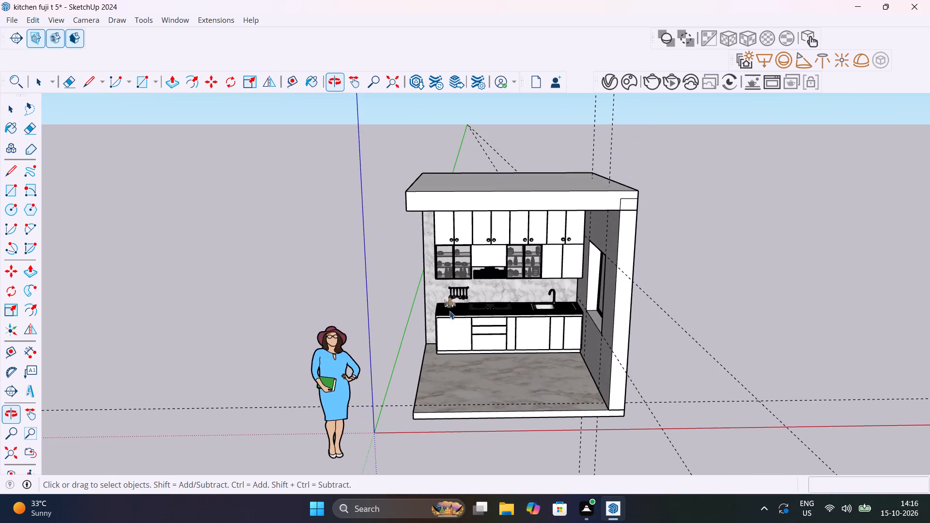
scroll(444, 236, up, 15)
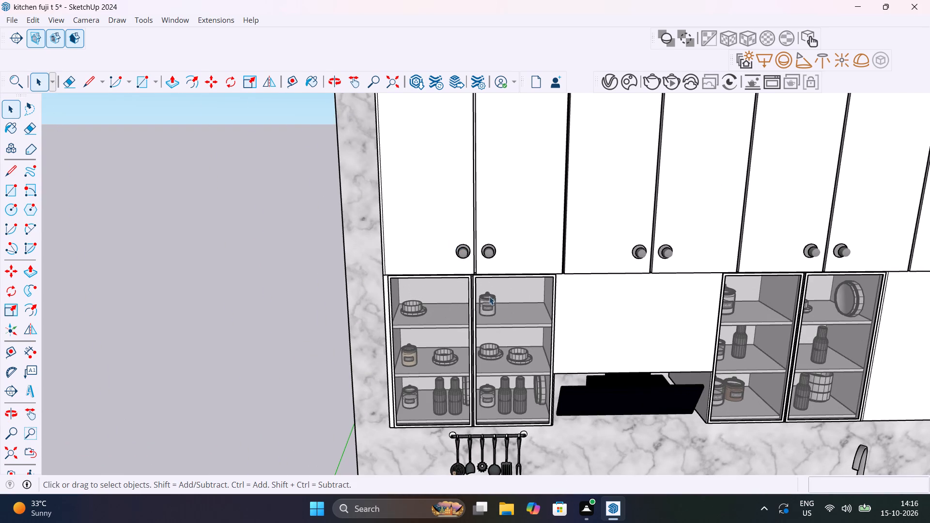
middle_drag(488, 294, 495, 252)
scroll(491, 260, up, 5)
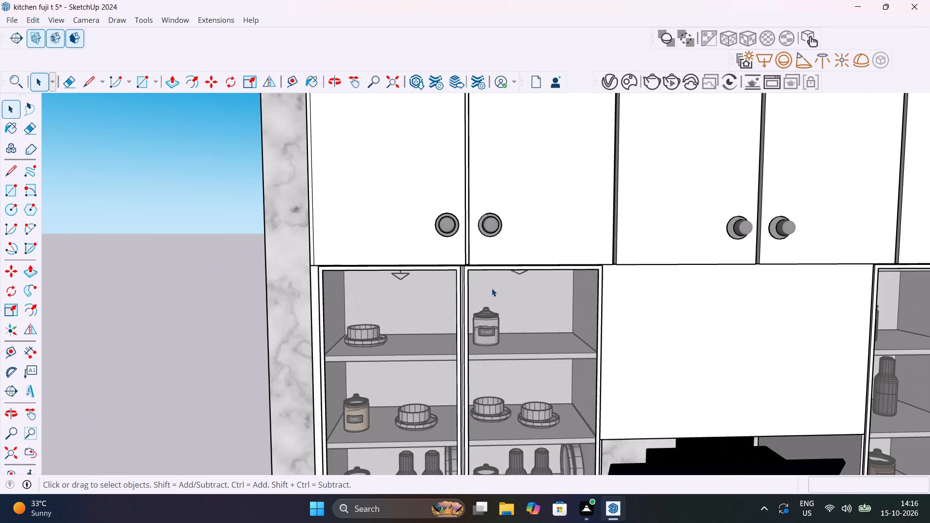
click(624, 87)
click(88, 114)
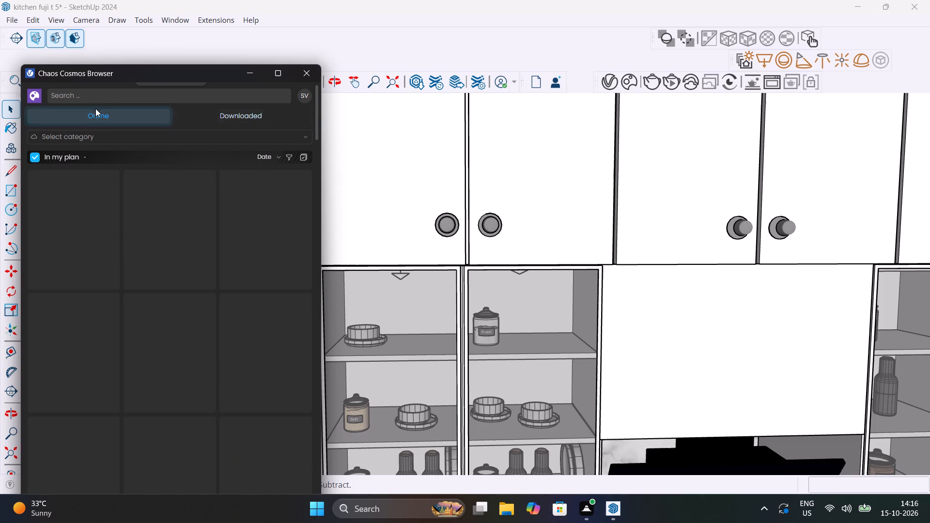
click(123, 97)
key(e)
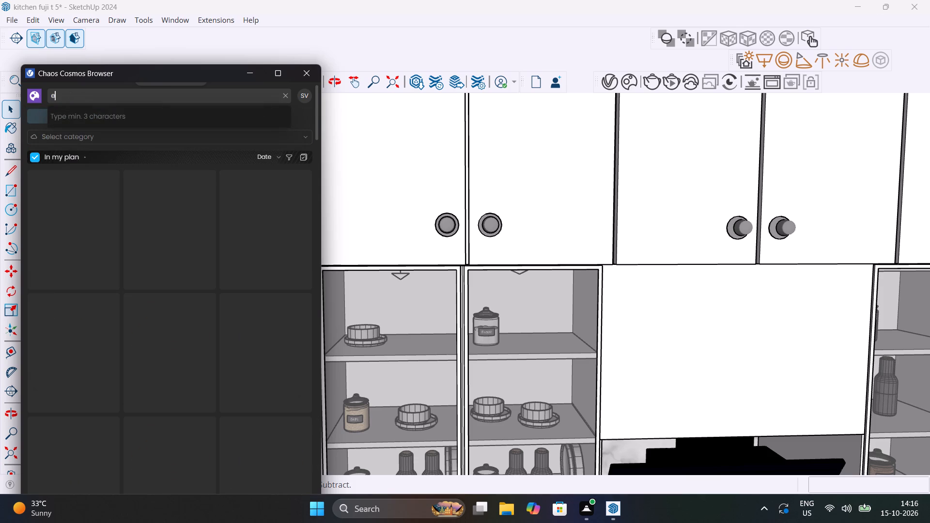
key(BackSpace)
text(wood)
key(Return)
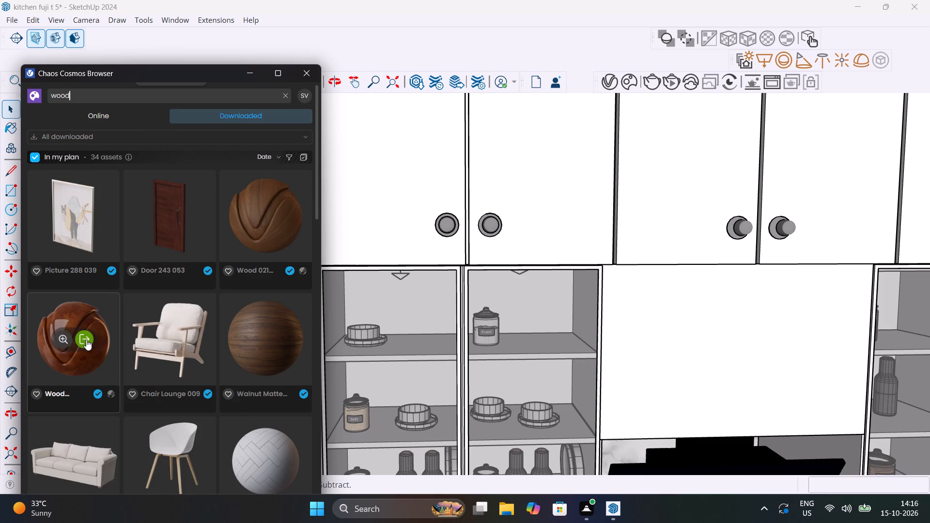
Import the glossy reddish-brown Wood Amboyan 13.2cm material from the downloaded wood assets into the scene.
scroll(85, 339, down, 11)
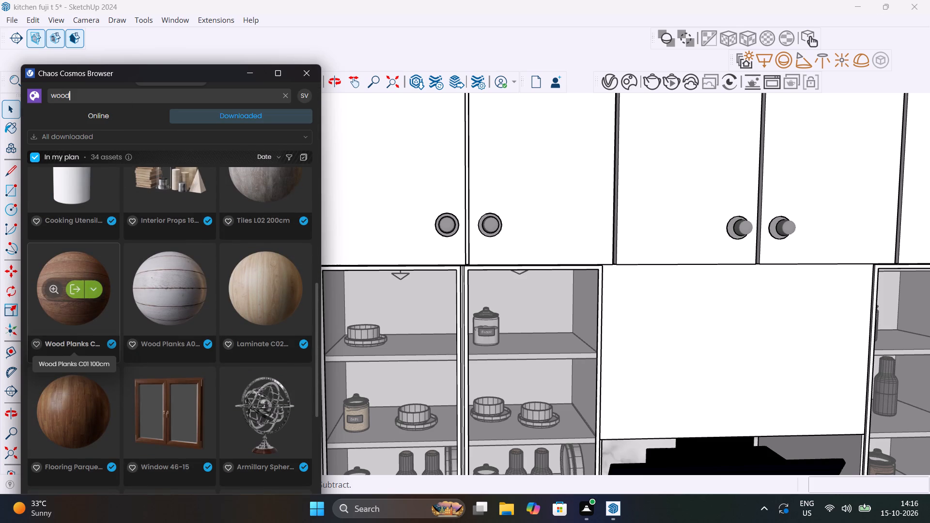
scroll(85, 339, up, 4)
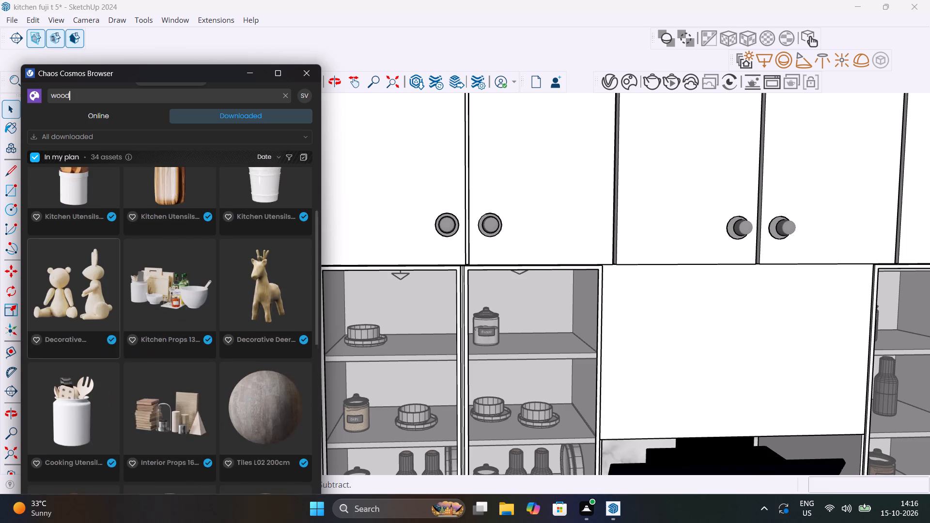
scroll(85, 339, up, 6)
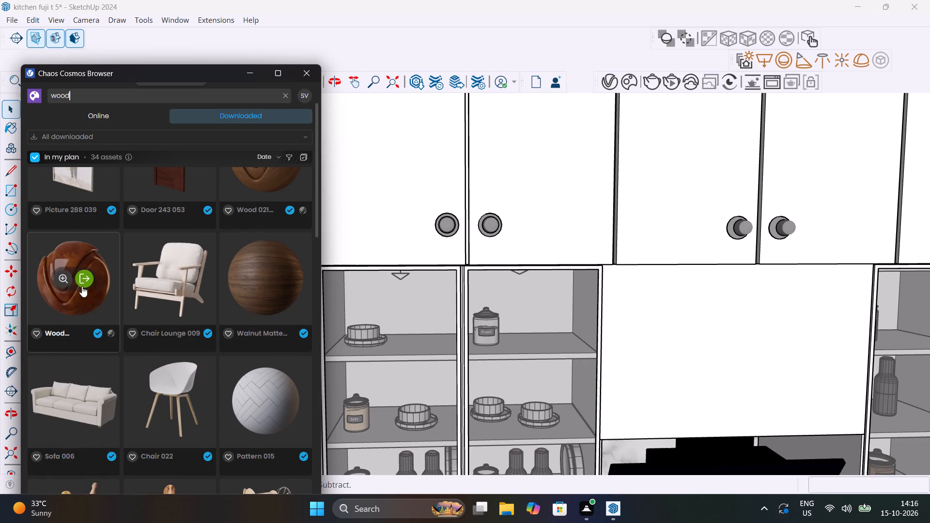
click(82, 286)
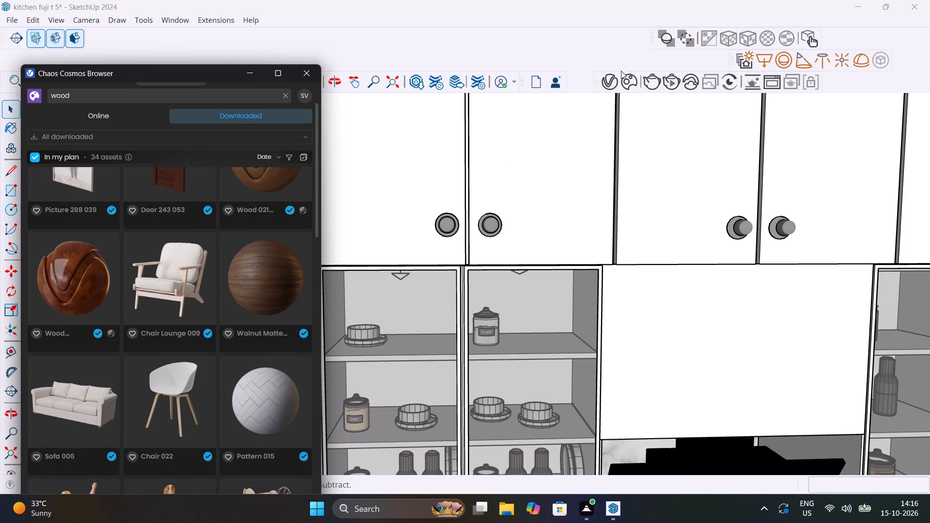
Open the V-Ray Asset Editor and place it clear of the glass-door wall cabinet at the end away from the sink.
click(612, 79)
drag(546, 33, 637, 59)
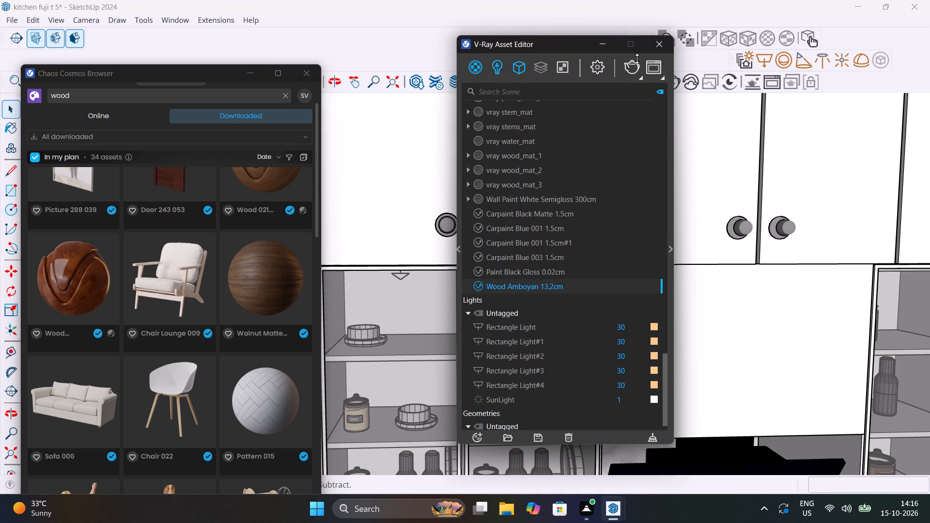
drag(637, 59, 643, 60)
drag(553, 44, 730, 66)
Open the outer glass door of the end cabinet away from the sink and apply Wood Amboyan 13.2cm to its frame's front face.
scroll(436, 307, up, 3)
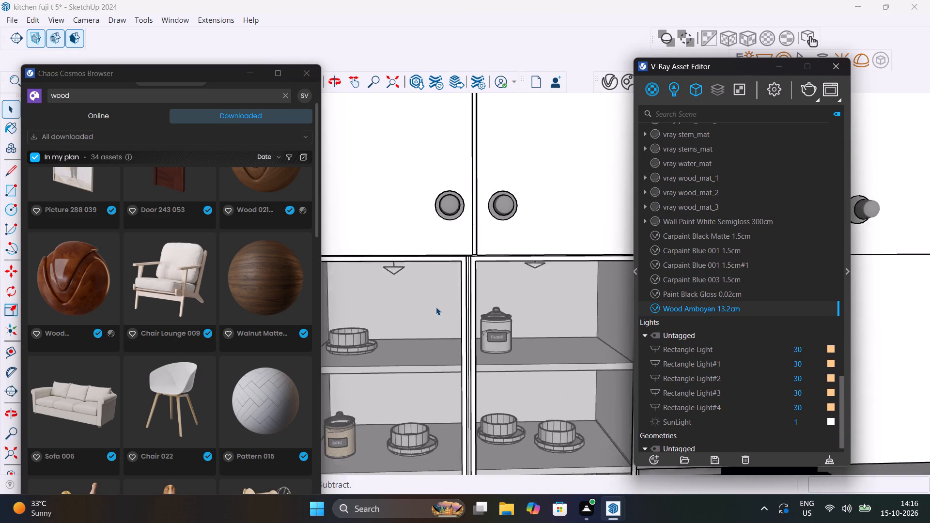
scroll(436, 307, down, 4)
middle_drag(437, 307, 513, 297)
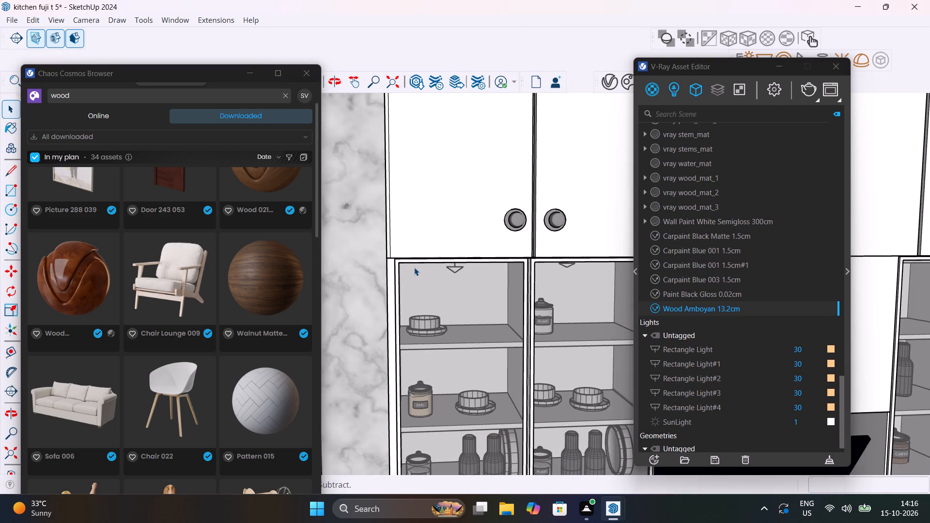
scroll(413, 266, up, 5)
click(411, 256)
double_click(410, 256)
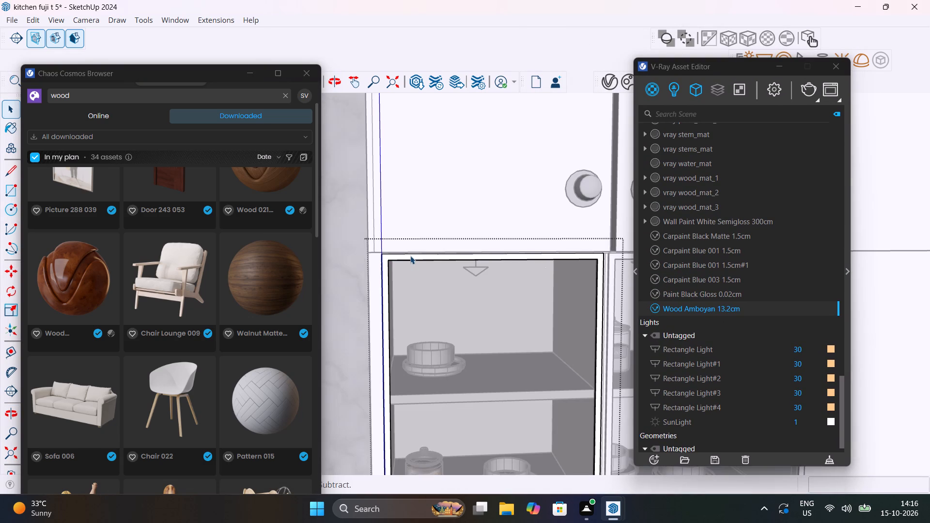
click(410, 256)
click(412, 256)
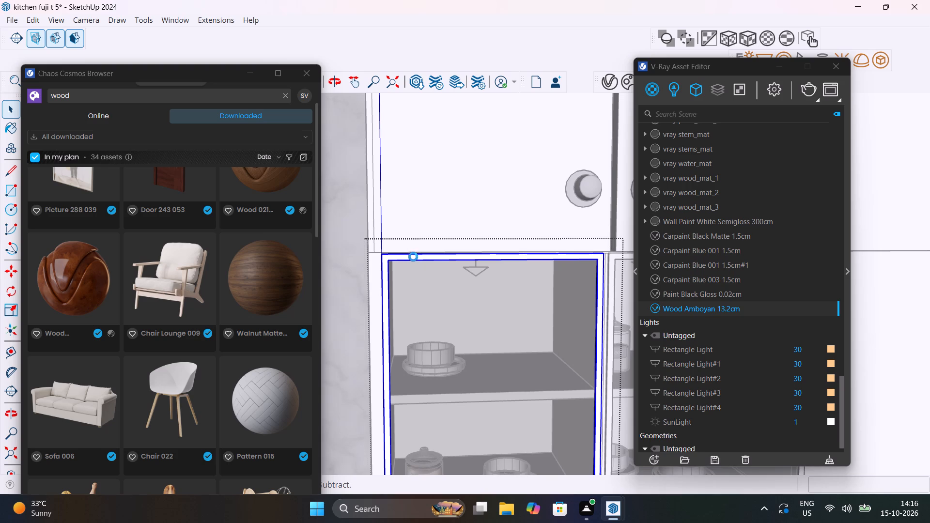
scroll(413, 257, up, 7)
middle_drag(419, 276, 547, 283)
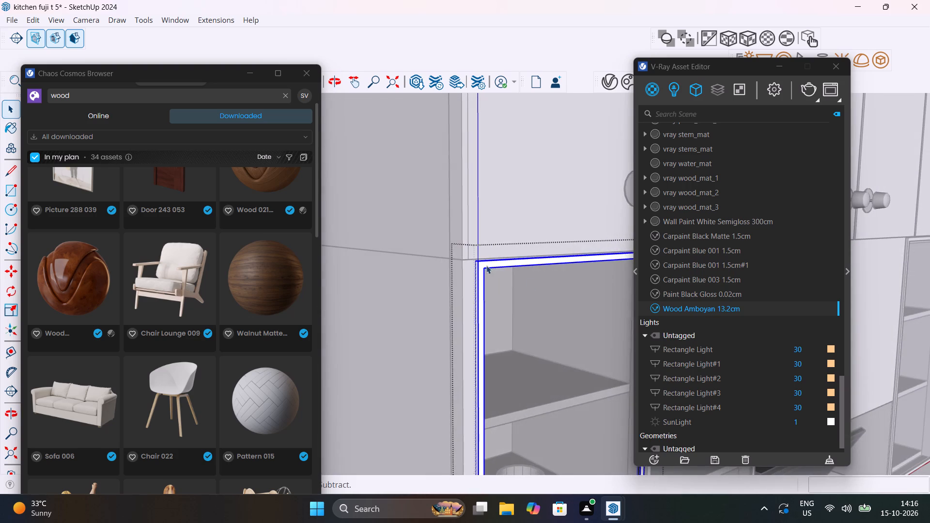
scroll(483, 263, up, 5)
click(481, 268)
double_click(481, 268)
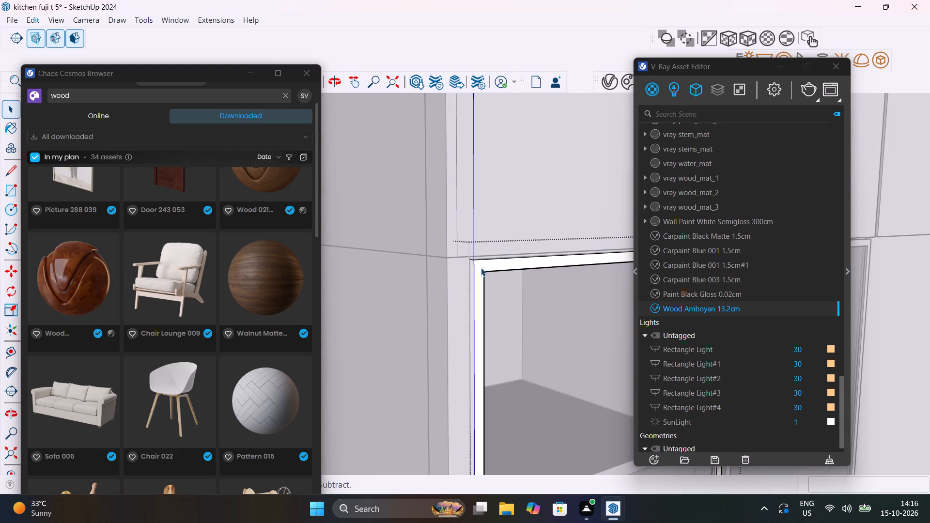
scroll(481, 268, down, 4)
double_click(481, 268)
scroll(481, 268, down, 7)
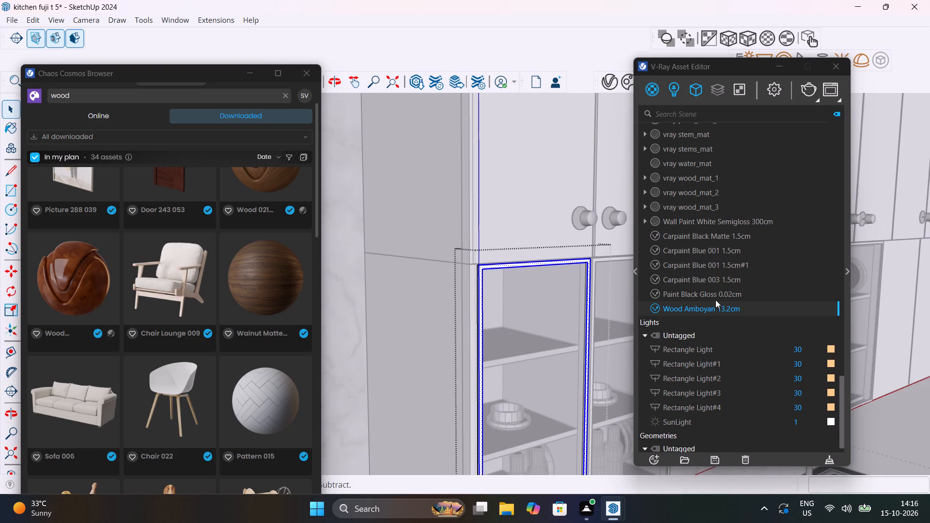
right_click(721, 307)
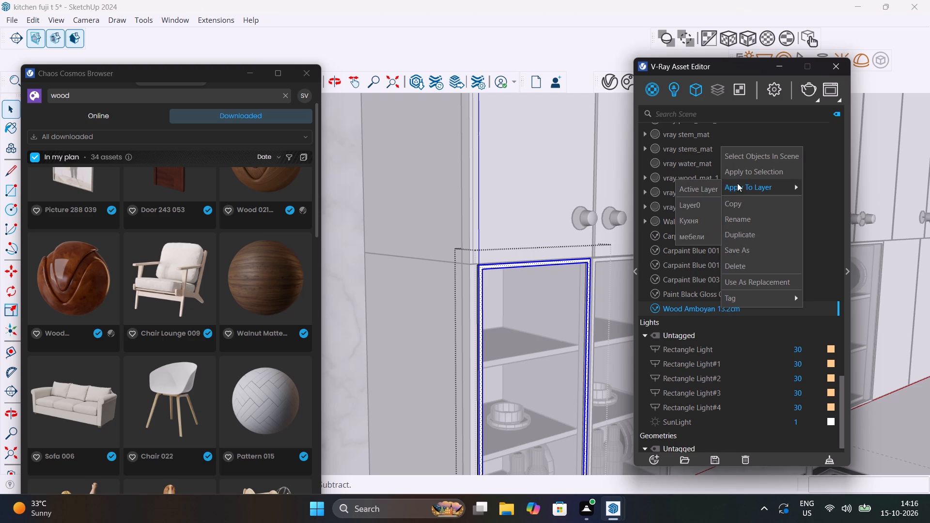
click(744, 173)
Apply Wood Amboyan 13.2cm to the outer side edge and the top edge of the same door frame.
scroll(476, 280, up, 6)
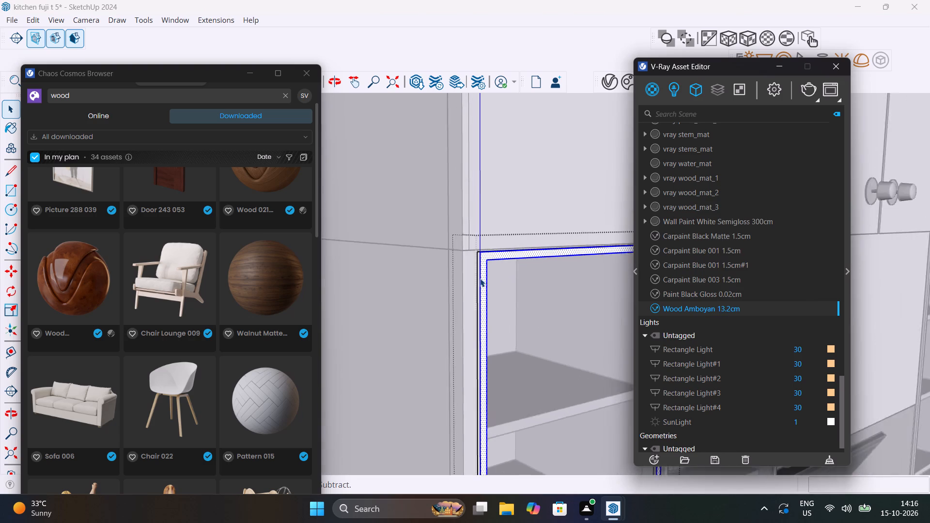
scroll(480, 278, up, 10)
middle_drag(484, 278, 549, 303)
click(549, 282)
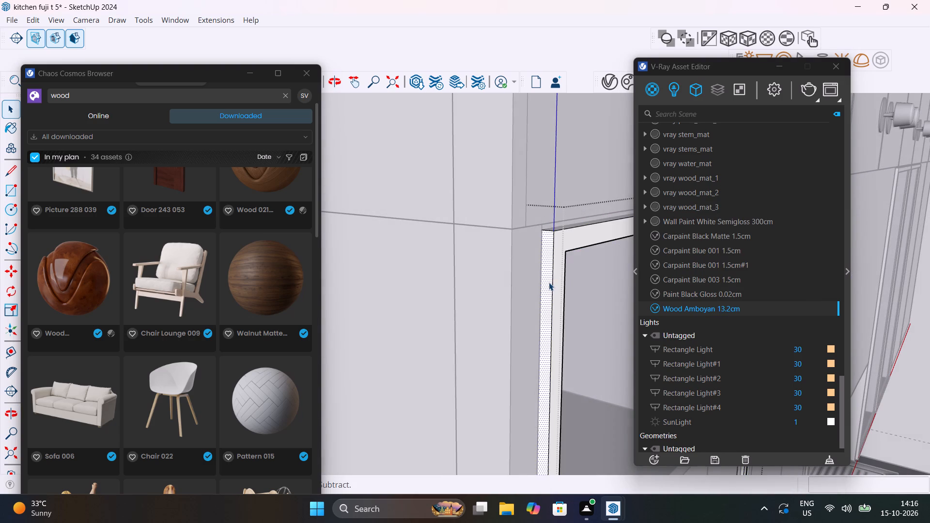
right_click(697, 308)
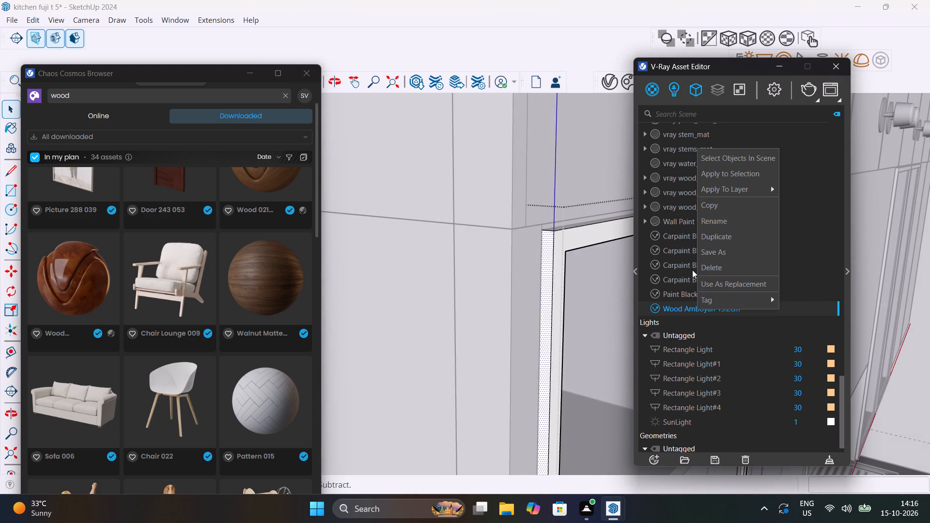
click(725, 172)
scroll(572, 225, up, 8)
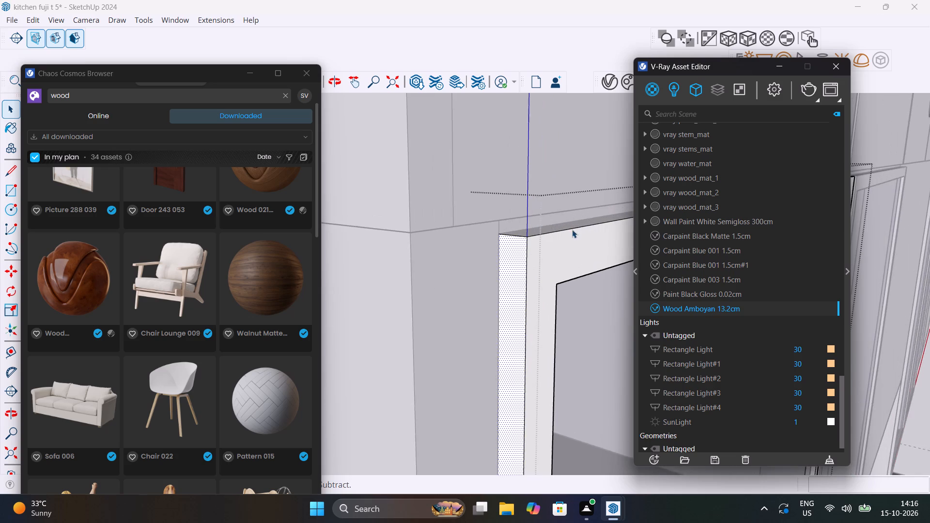
middle_drag(576, 231, 585, 283)
click(531, 221)
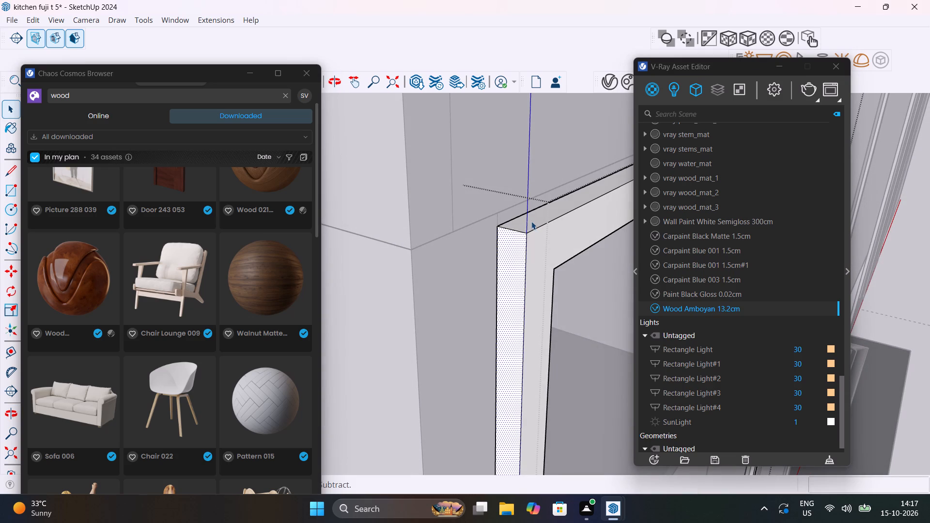
right_click(692, 309)
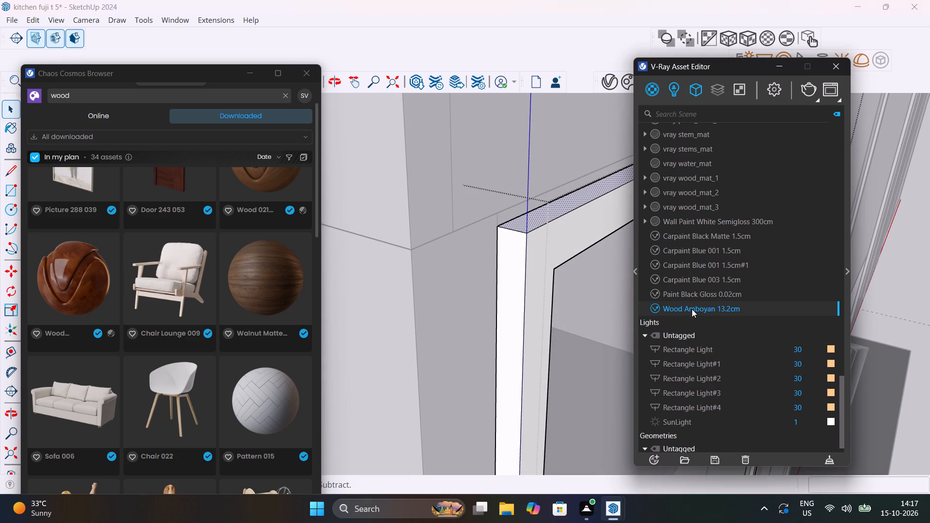
click(719, 177)
Apply Wood Amboyan 13.2cm to the frame's other vertical side edge, facing the neighbouring glass door.
scroll(497, 214, down, 17)
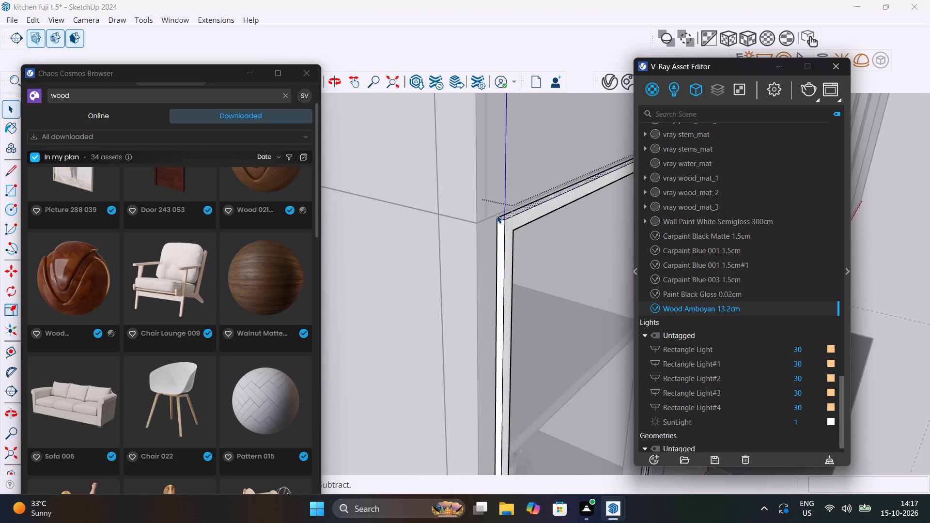
scroll(497, 215, down, 5)
middle_drag(530, 267, 360, 219)
scroll(421, 226, down, 5)
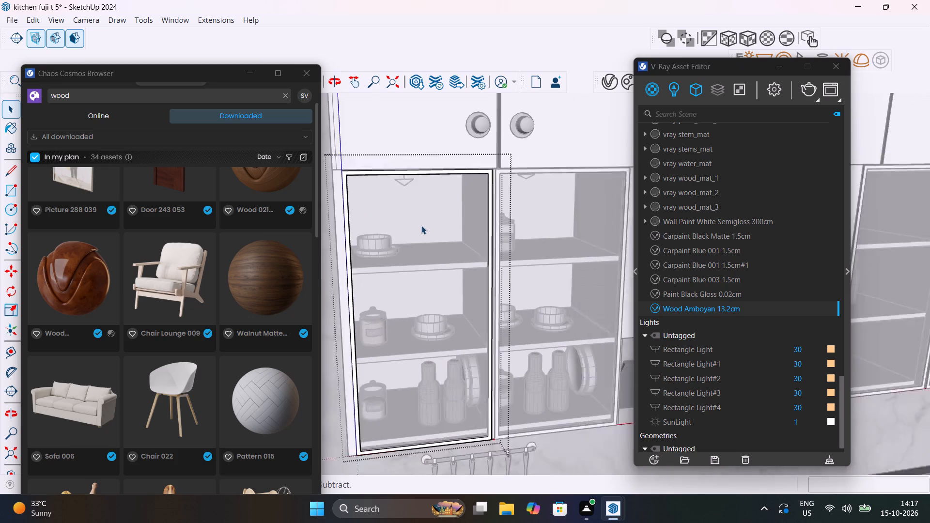
scroll(421, 226, down, 1)
scroll(483, 401, up, 10)
middle_drag(476, 397, 408, 404)
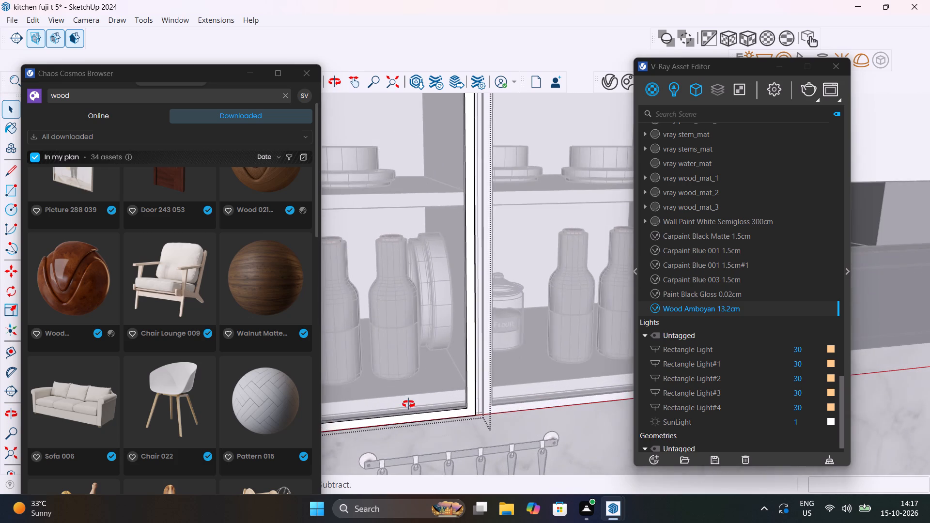
middle_drag(408, 404, 356, 415)
scroll(356, 415, up, 1)
scroll(383, 352, up, 10)
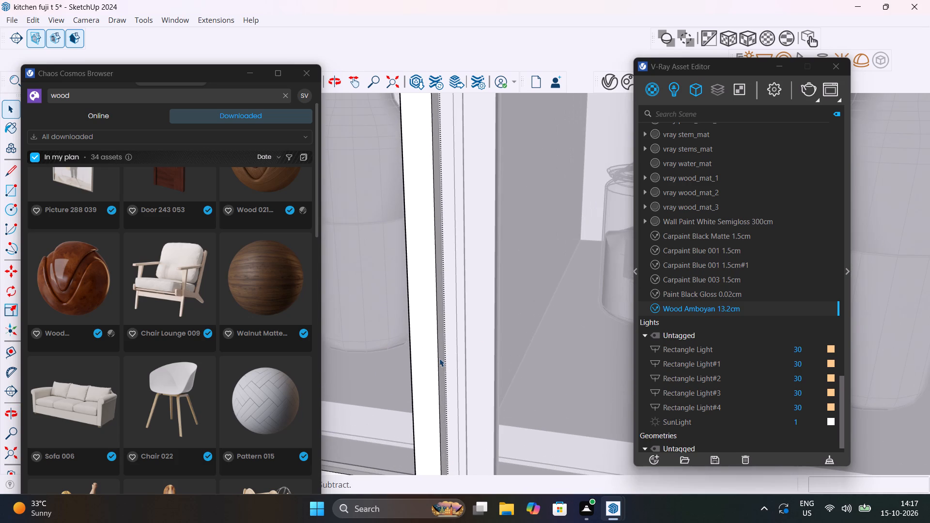
click(440, 355)
right_click(771, 308)
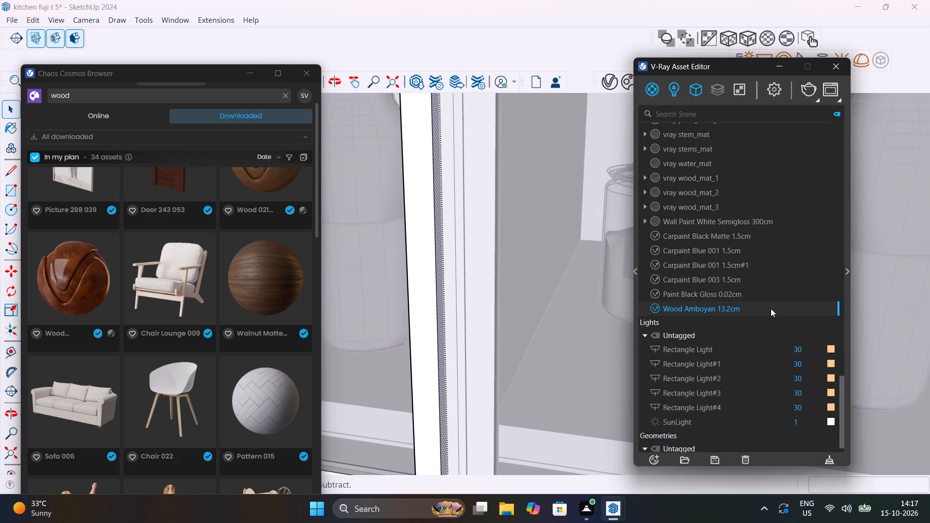
click(748, 172)
Apply Wood Amboyan 13.2cm to the underside edge of the door frame and close the door's group.
scroll(546, 355, down, 13)
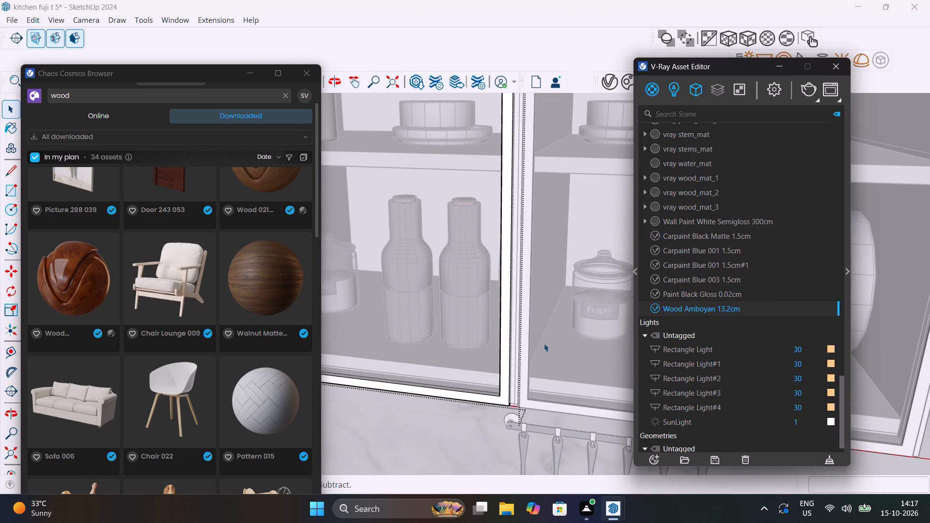
middle_drag(510, 381, 681, 228)
middle_drag(474, 342, 573, 326)
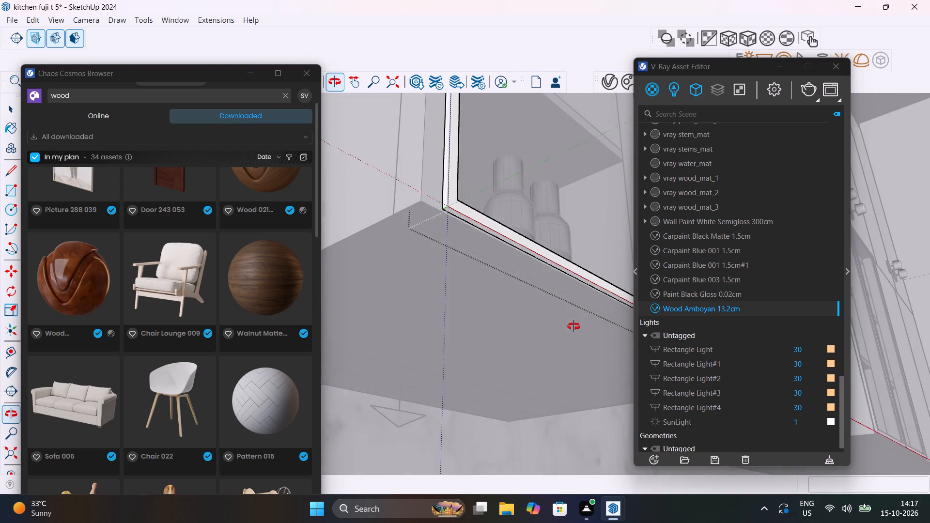
middle_drag(573, 326, 574, 327)
scroll(574, 327, up, 1)
scroll(467, 221, up, 5)
click(464, 200)
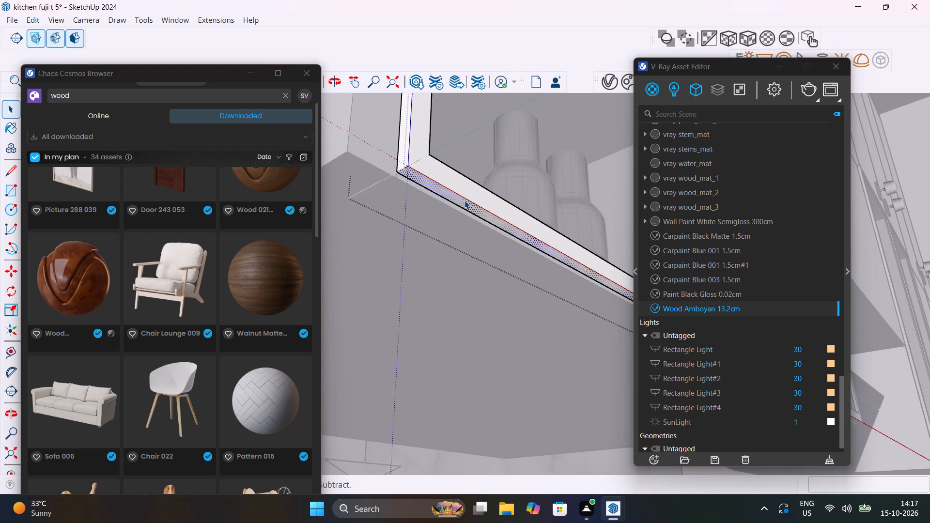
right_click(782, 314)
click(736, 176)
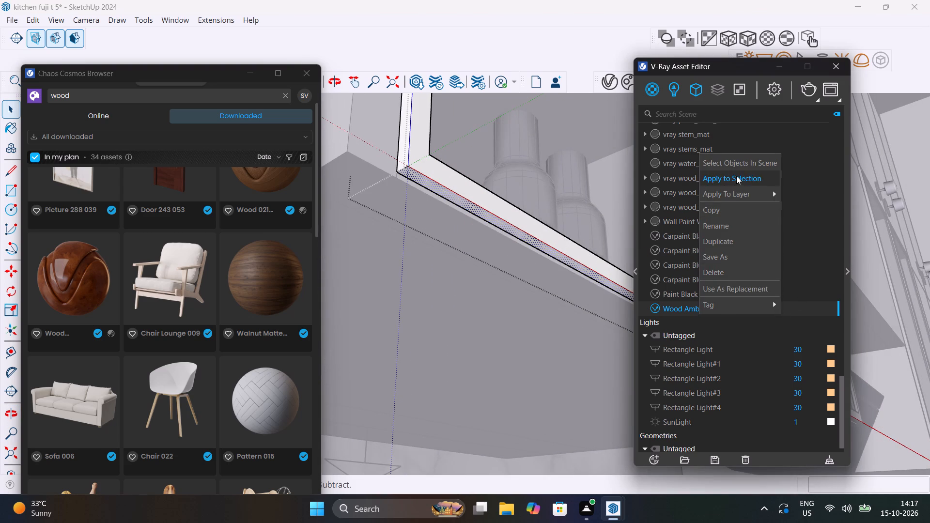
scroll(536, 296, down, 19)
middle_drag(536, 296, 470, 428)
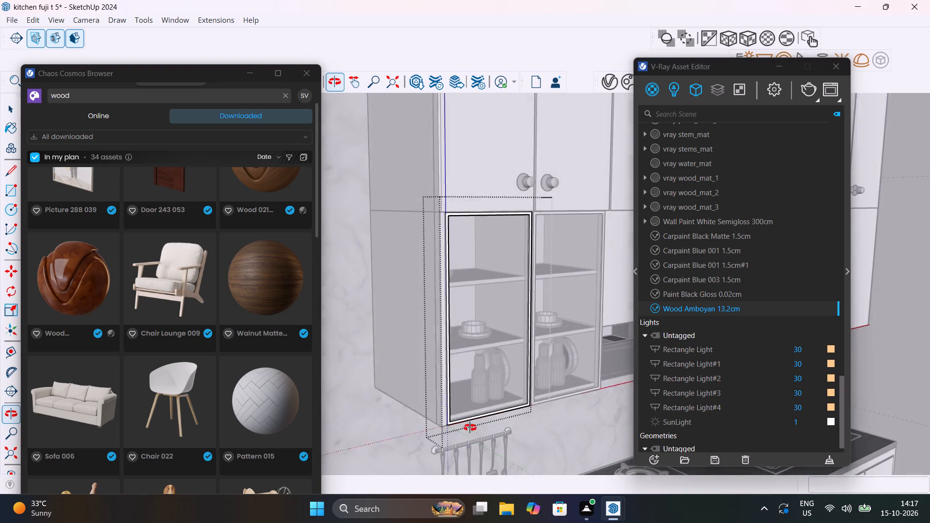
middle_drag(470, 428, 469, 429)
scroll(496, 393, down, 14)
click(419, 351)
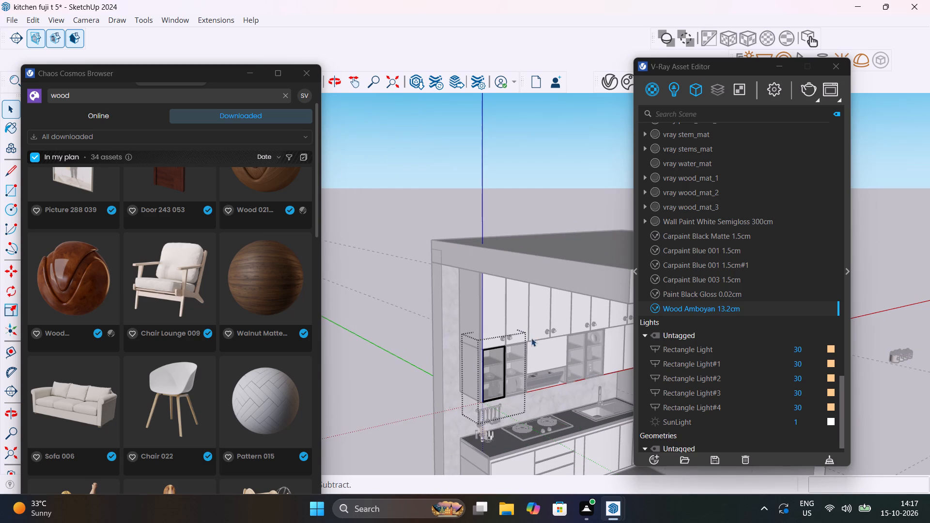
scroll(517, 346, up, 10)
click(350, 294)
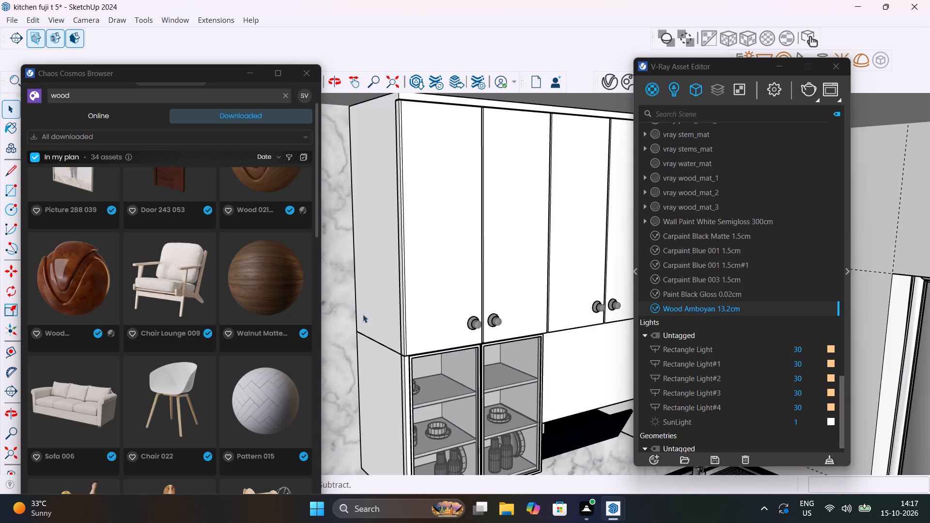
Open the neighbouring glass door of the same cabinet and apply Wood Amboyan 13.2cm to its whole frame.
scroll(464, 354, up, 10)
double_click(525, 327)
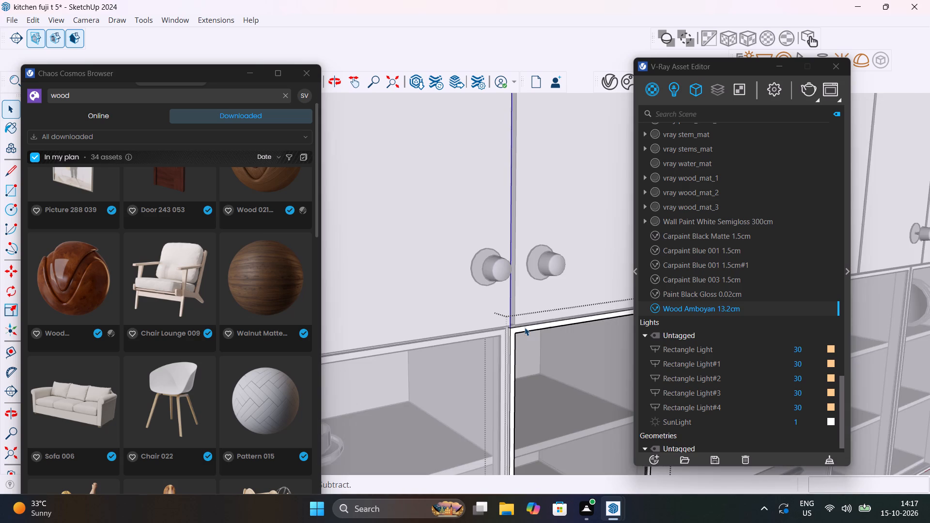
click(524, 329)
scroll(524, 329, up, 6)
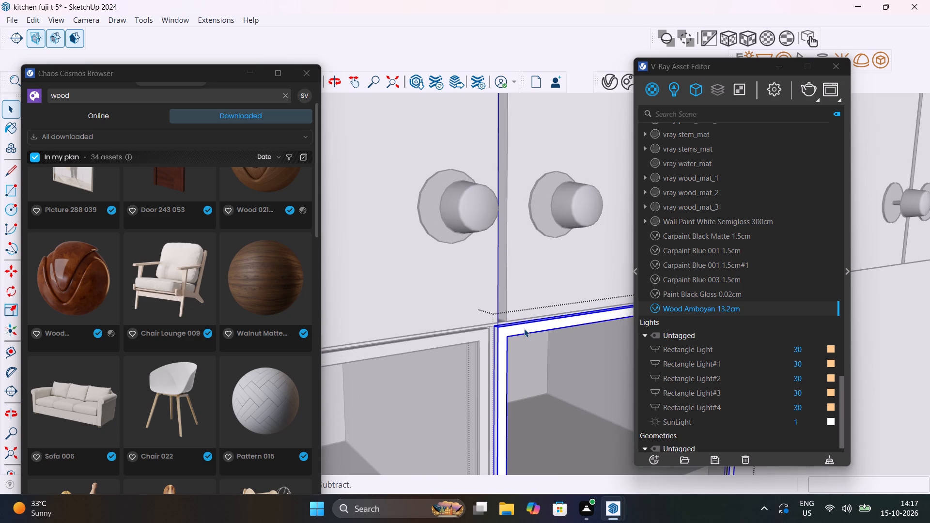
right_click(705, 308)
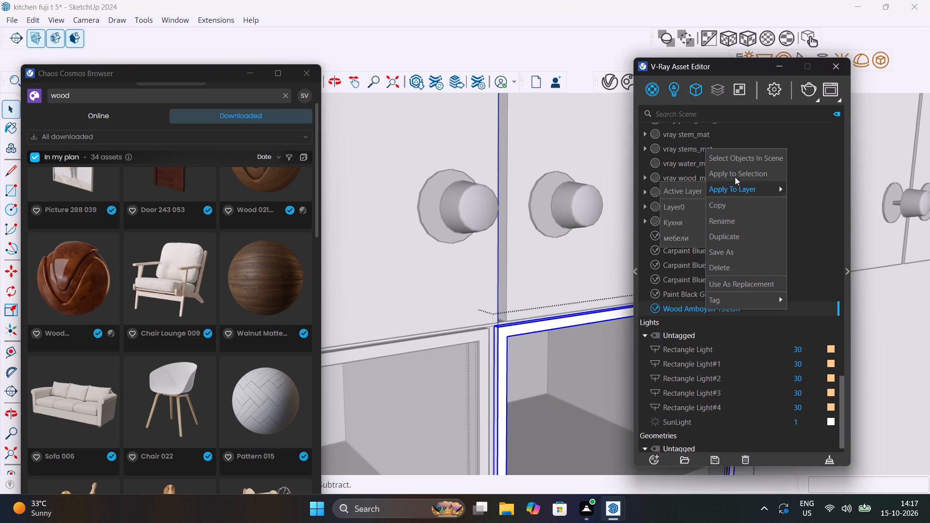
click(735, 176)
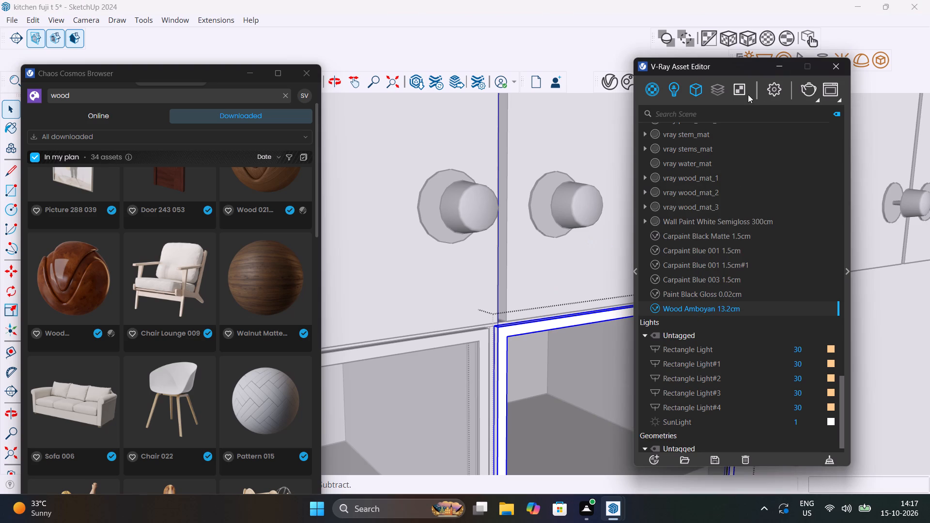
Test-render the run of wall cabinets in V-Ray to examine the wooden door frames, stopping the render and dismissing the frame buffer.
scroll(480, 349, down, 16)
middle_drag(478, 360, 410, 300)
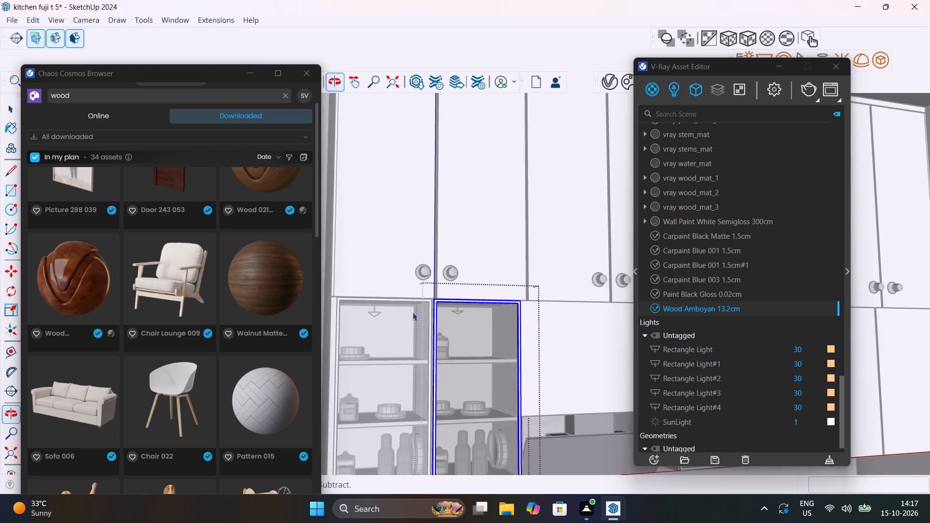
scroll(421, 339, down, 5)
click(804, 91)
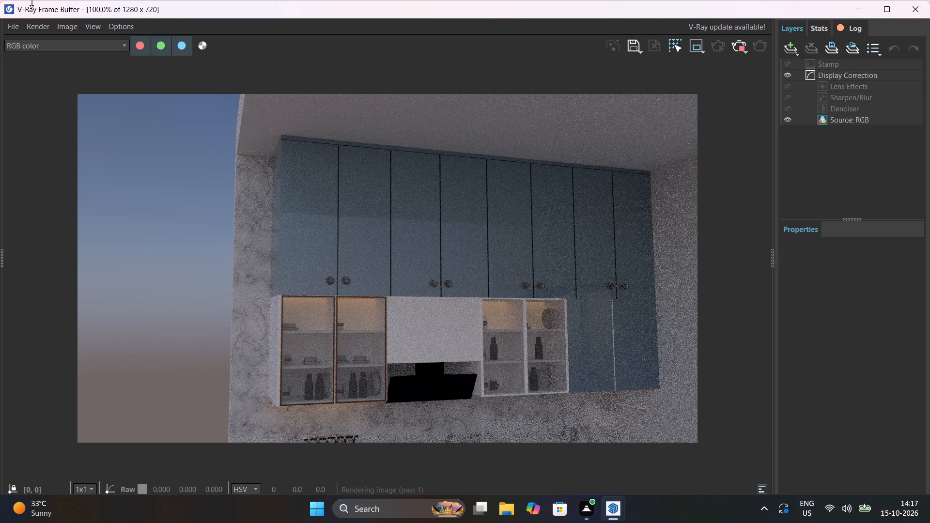
click(741, 46)
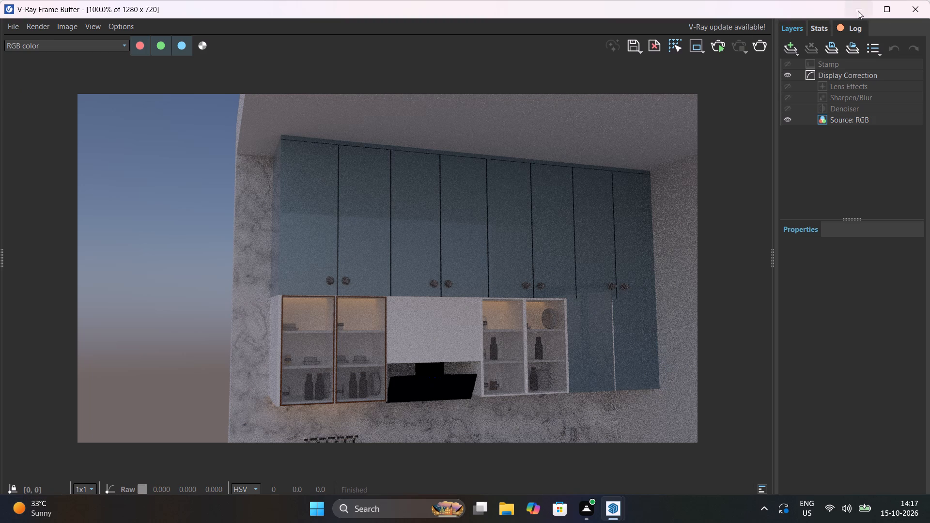
click(929, 11)
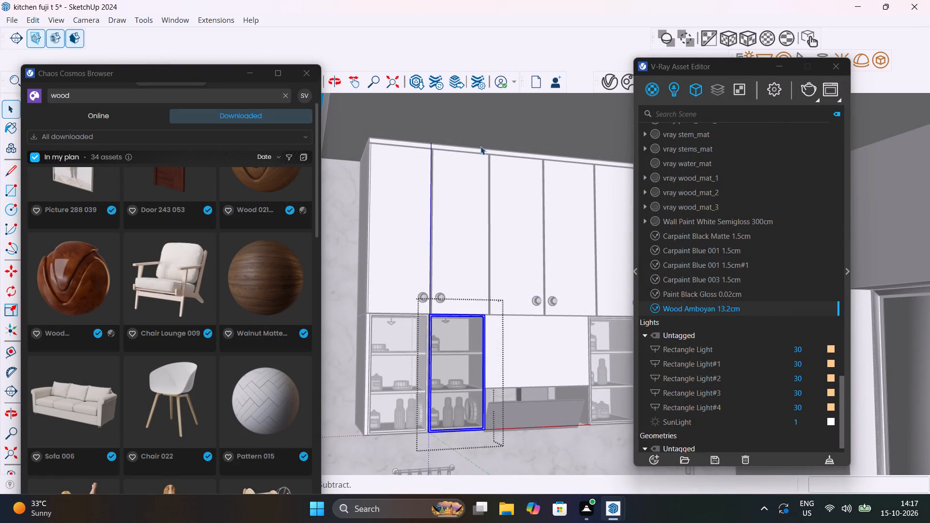
Close the second glass door's group, leaving nothing selected.
click(480, 139)
scroll(588, 337, up, 8)
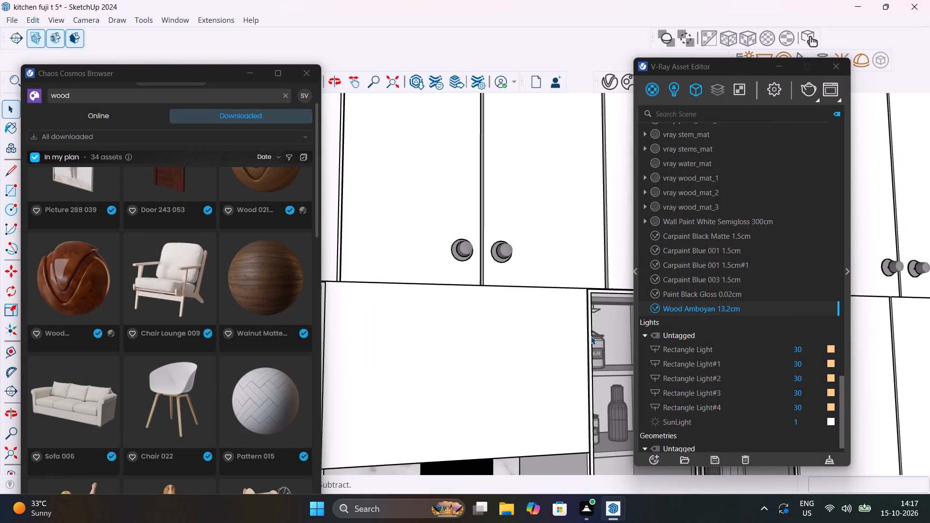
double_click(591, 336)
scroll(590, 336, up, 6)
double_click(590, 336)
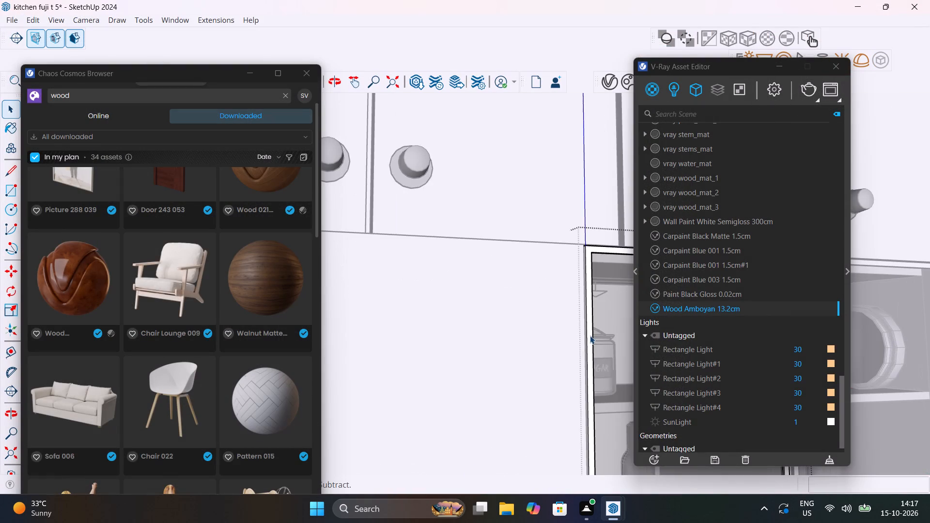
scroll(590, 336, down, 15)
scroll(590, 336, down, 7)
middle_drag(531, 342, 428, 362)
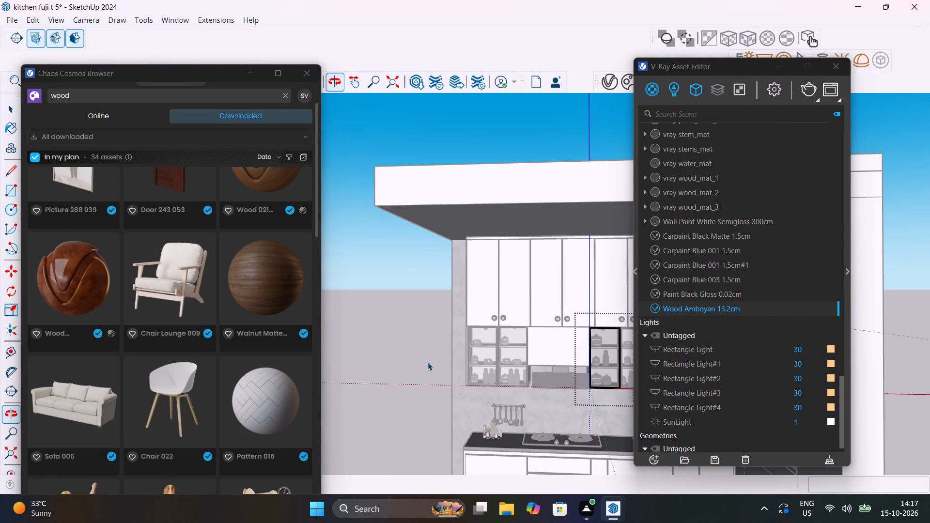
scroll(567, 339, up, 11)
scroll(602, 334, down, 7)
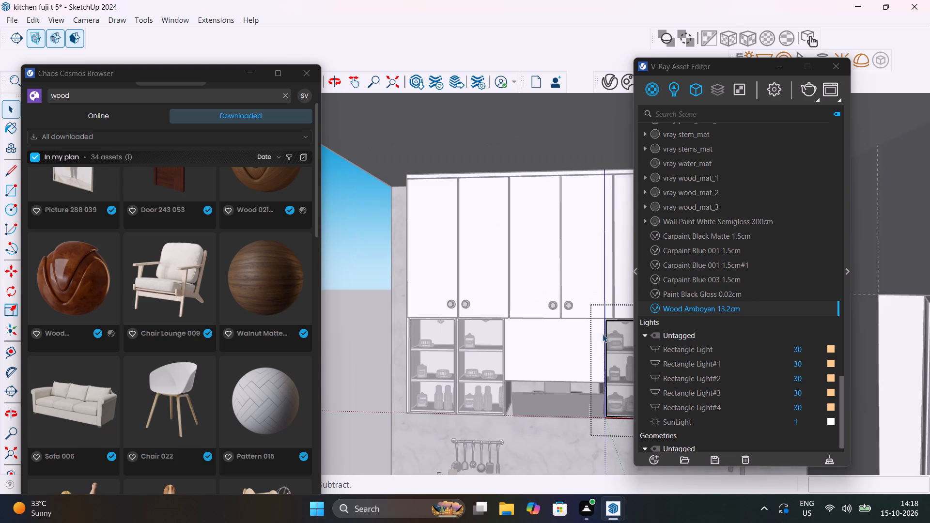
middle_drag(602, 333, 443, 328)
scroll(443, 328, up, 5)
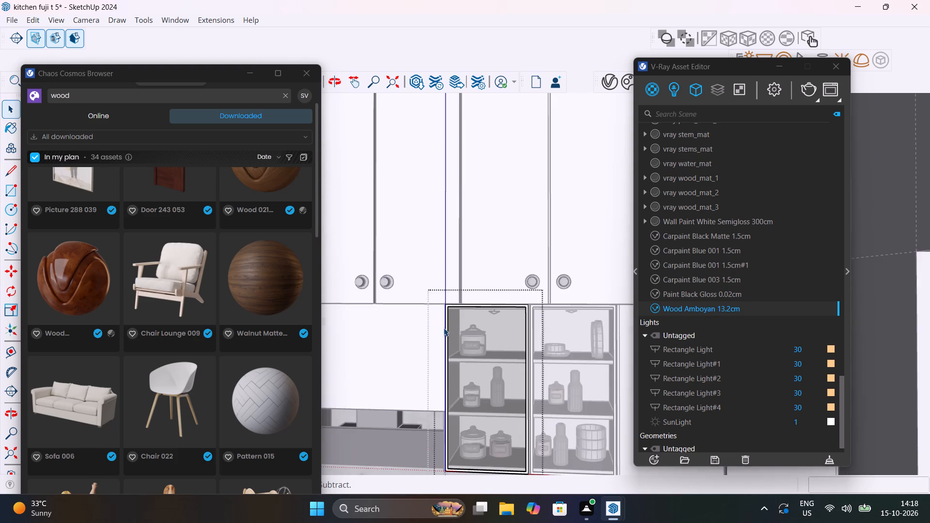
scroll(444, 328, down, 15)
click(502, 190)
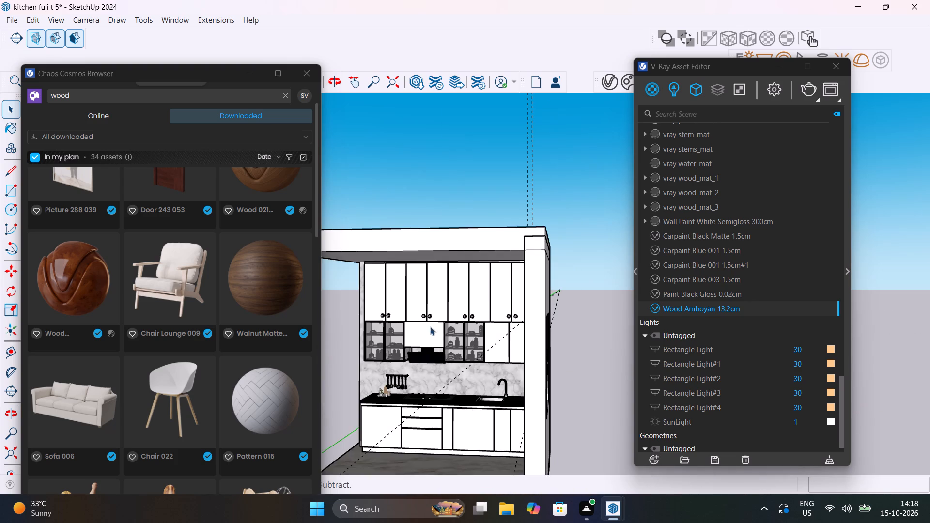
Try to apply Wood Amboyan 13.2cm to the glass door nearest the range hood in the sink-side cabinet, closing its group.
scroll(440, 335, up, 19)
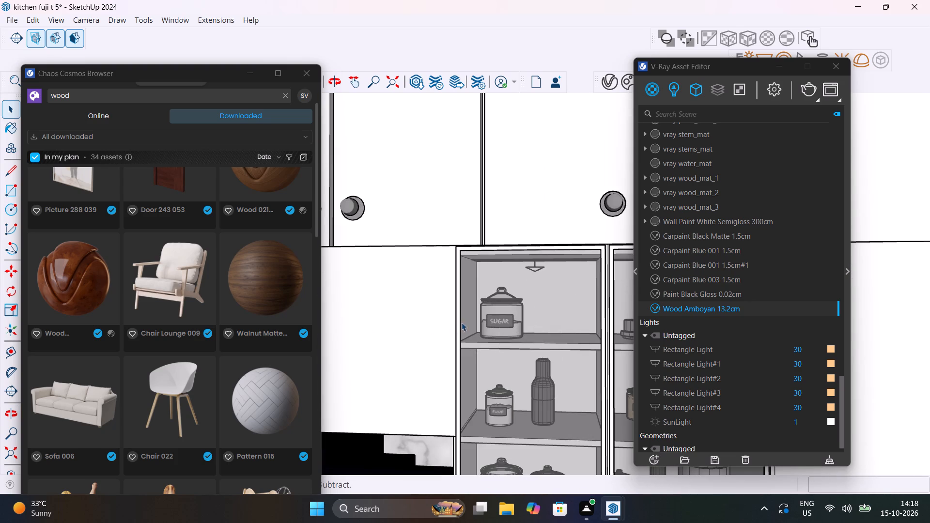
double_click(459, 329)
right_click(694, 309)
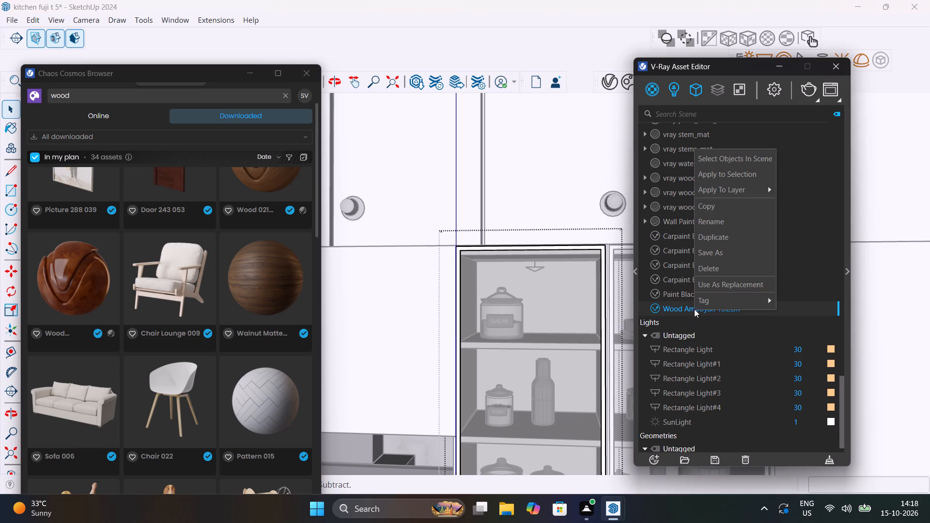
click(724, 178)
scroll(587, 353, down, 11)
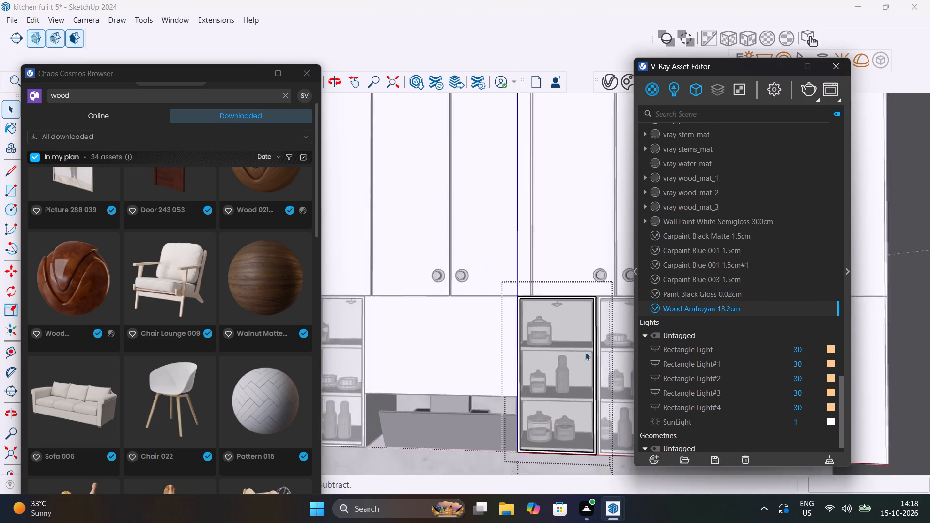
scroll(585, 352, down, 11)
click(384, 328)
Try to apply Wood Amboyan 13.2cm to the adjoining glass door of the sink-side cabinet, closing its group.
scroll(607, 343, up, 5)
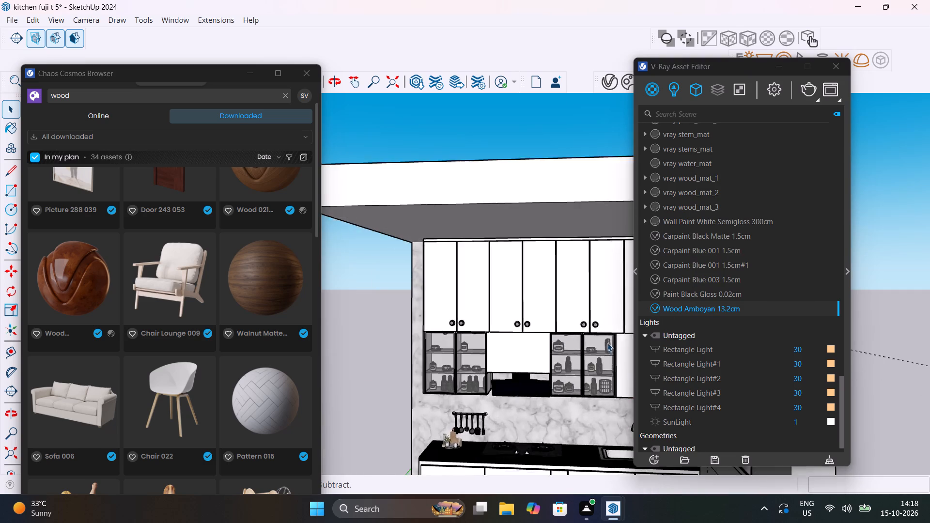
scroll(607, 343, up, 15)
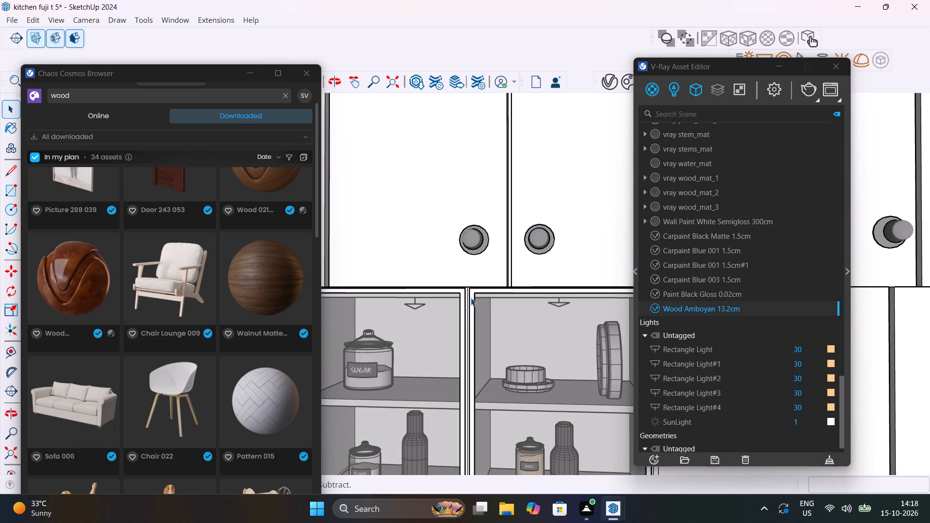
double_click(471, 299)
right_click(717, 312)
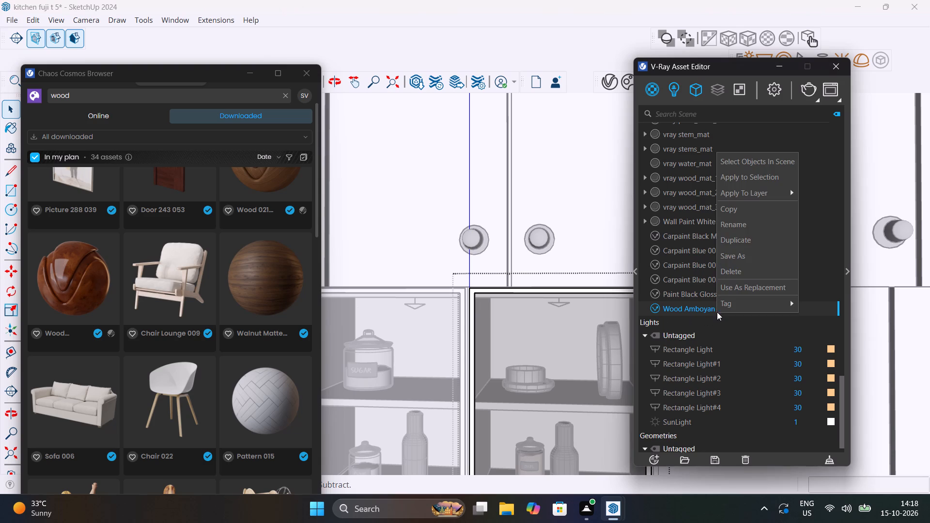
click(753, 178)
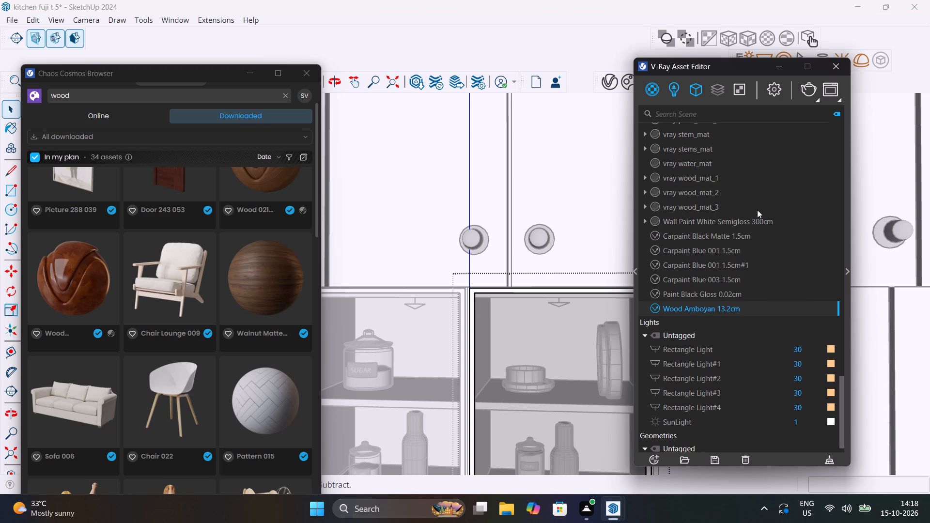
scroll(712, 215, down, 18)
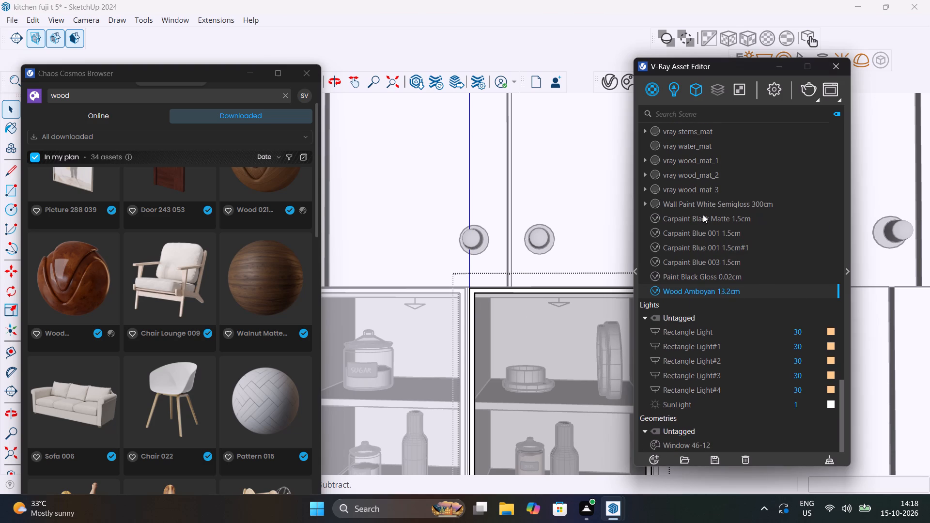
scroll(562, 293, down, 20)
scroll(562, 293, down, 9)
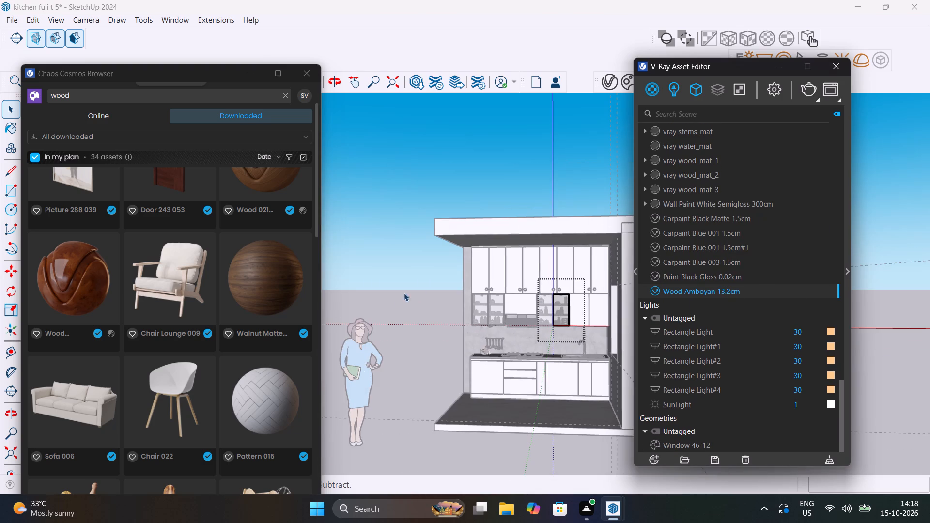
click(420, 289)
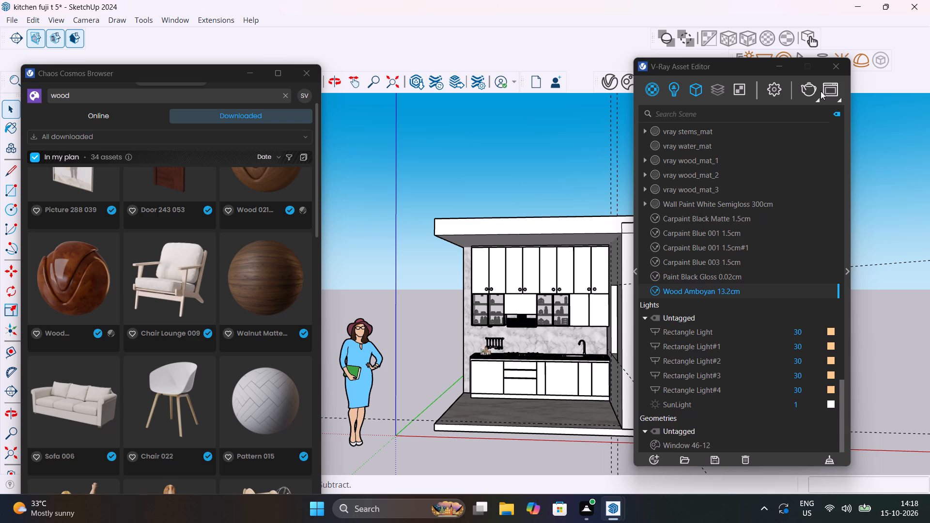
Test-render the whole kitchen in V-Ray, examine the glass door frames up close, restart the render and dismiss the frame buffer.
click(806, 92)
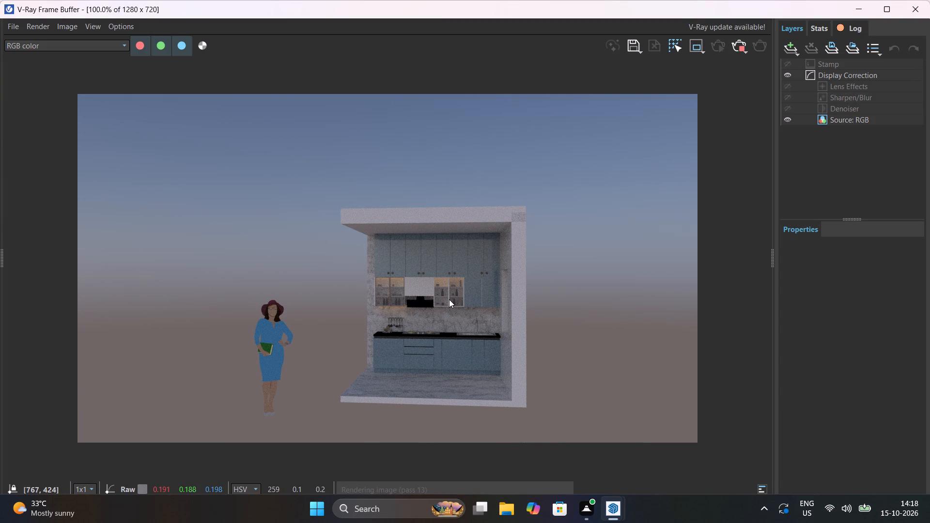
scroll(449, 299, up, 4)
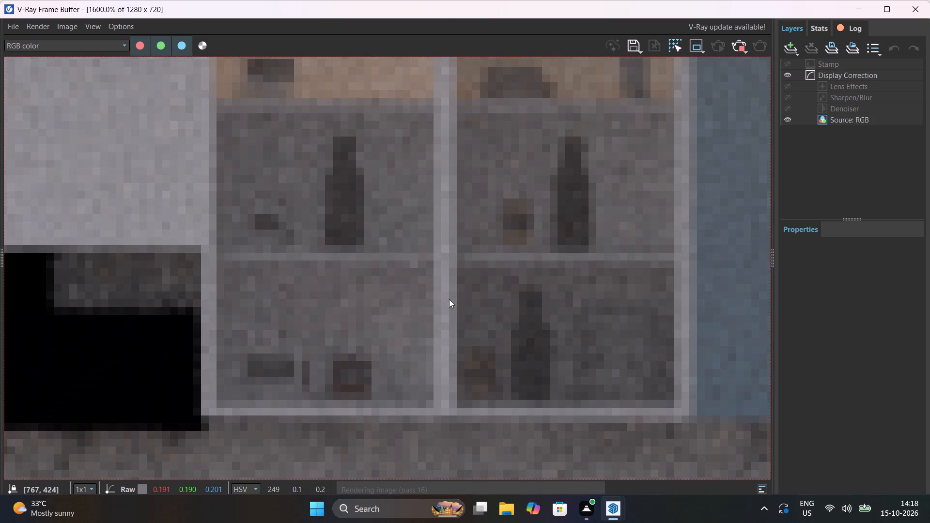
scroll(449, 299, down, 2)
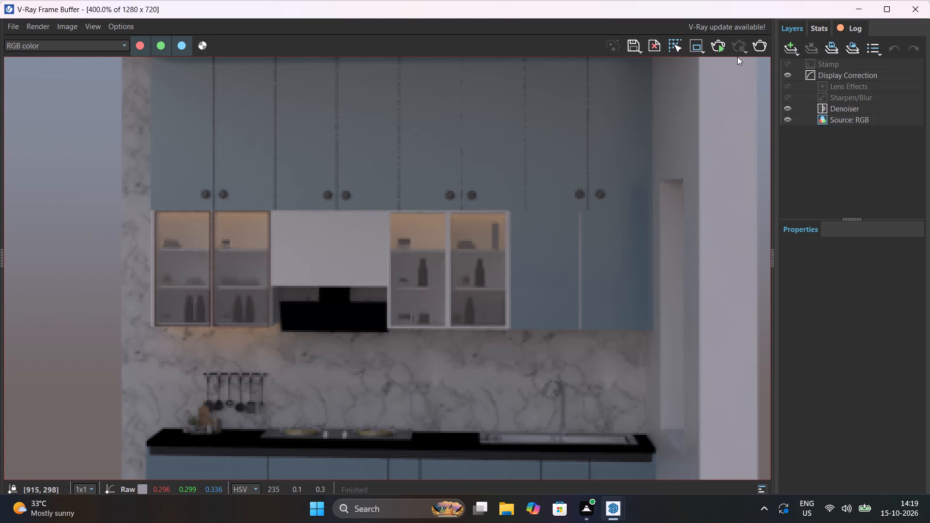
key(ctrl+z)
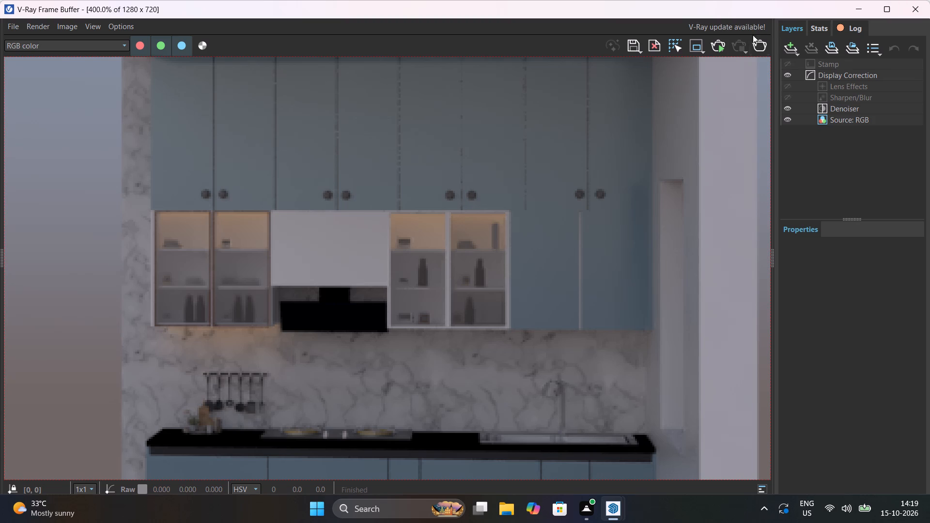
click(722, 46)
click(921, 6)
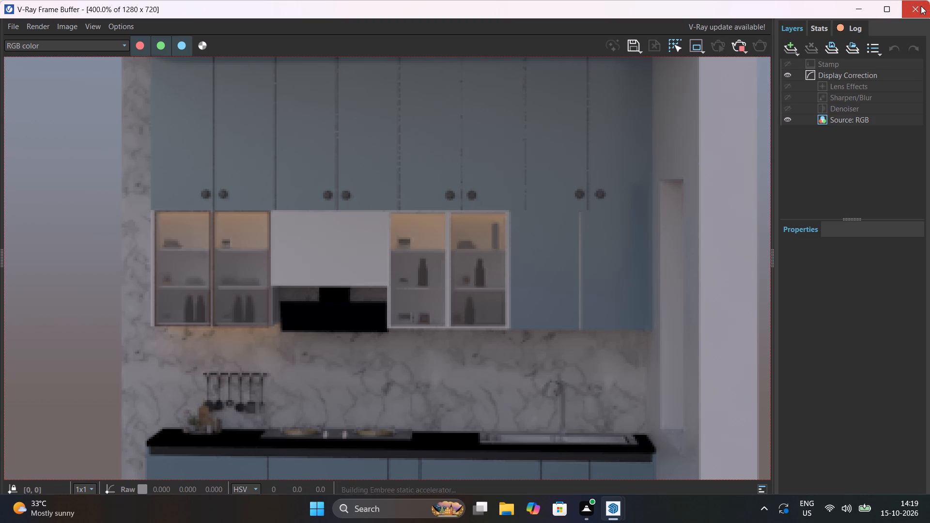
Select the frame inside the sink-side cabinet's glass door nearest the range hood, apply Wood Amboyan 13.2cm and close the group.
scroll(578, 305, up, 4)
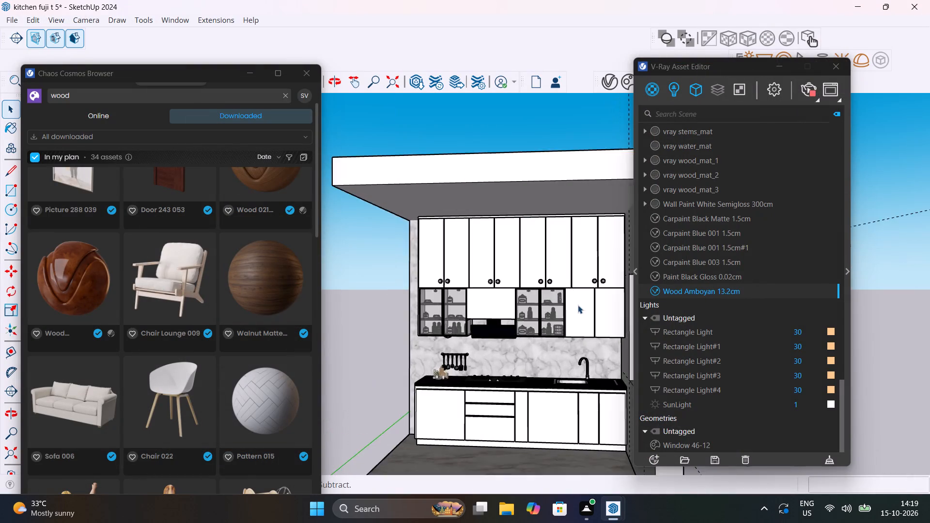
scroll(578, 305, up, 13)
middle_drag(498, 291, 574, 292)
scroll(574, 292, up, 1)
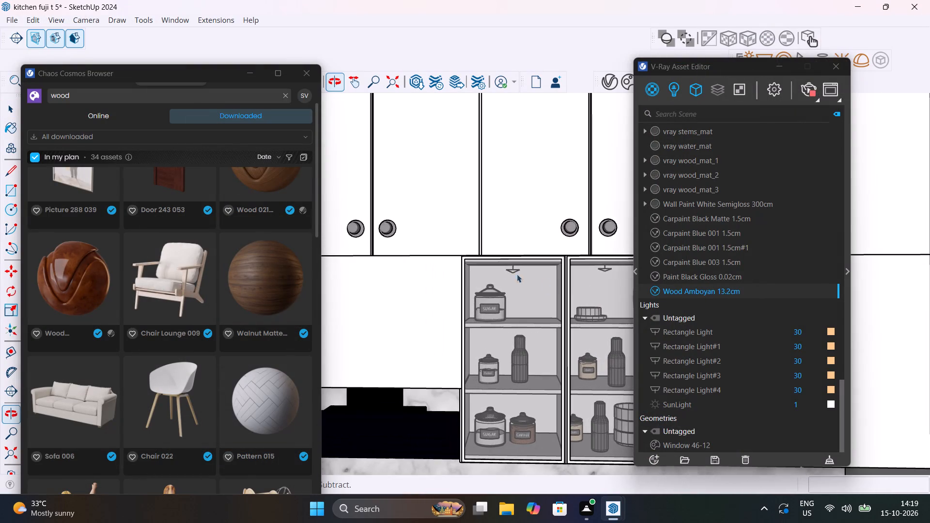
scroll(498, 264, up, 9)
click(498, 246)
double_click(498, 246)
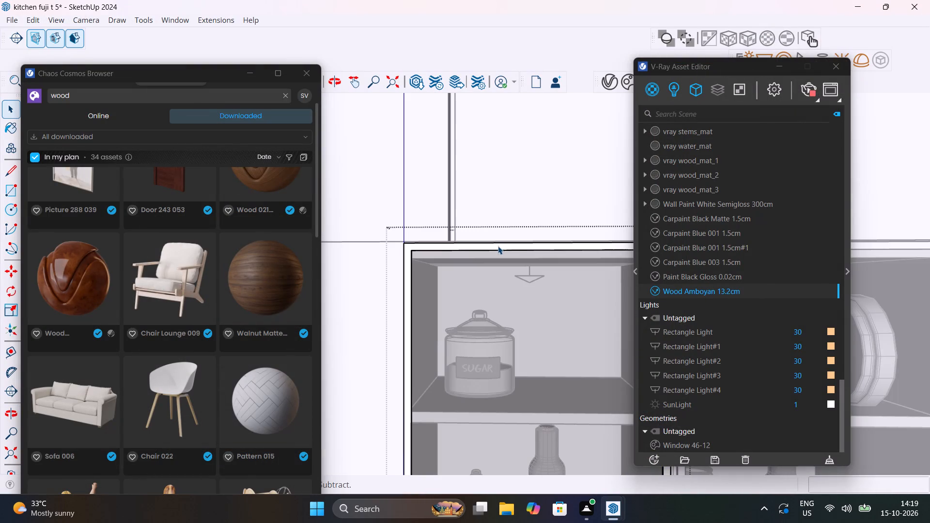
click(498, 246)
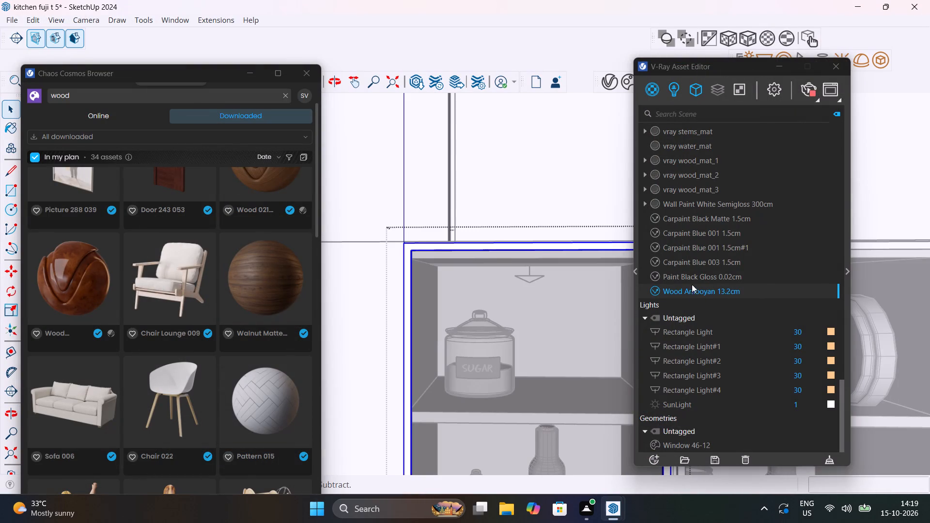
right_click(696, 292)
click(722, 317)
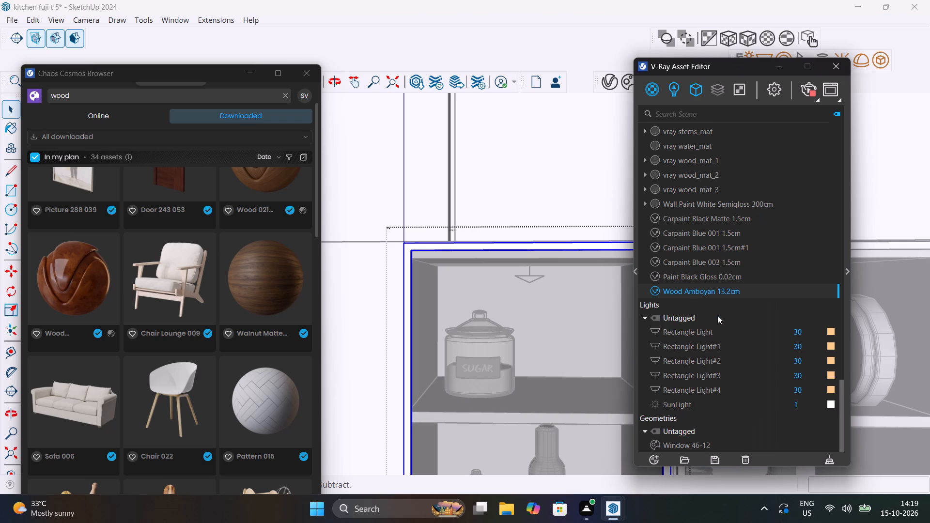
scroll(544, 293, down, 20)
scroll(544, 293, down, 5)
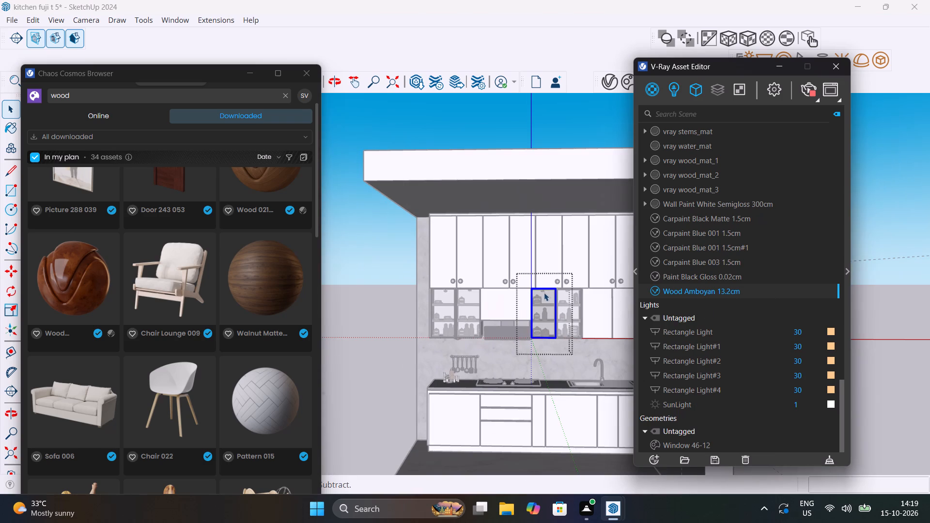
click(394, 283)
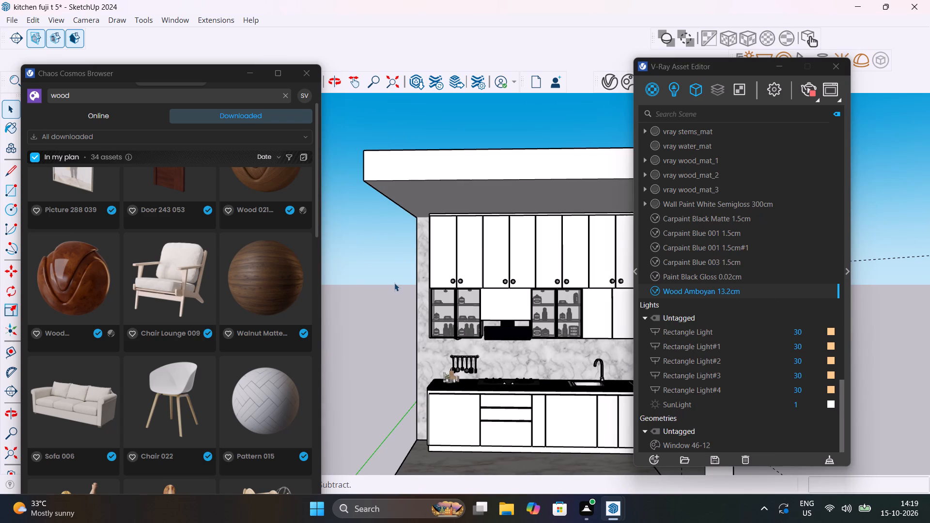
Open the adjoining glass door of the sink-side cabinet and apply Wood Amboyan 13.2cm to its selected frame.
scroll(557, 297, up, 13)
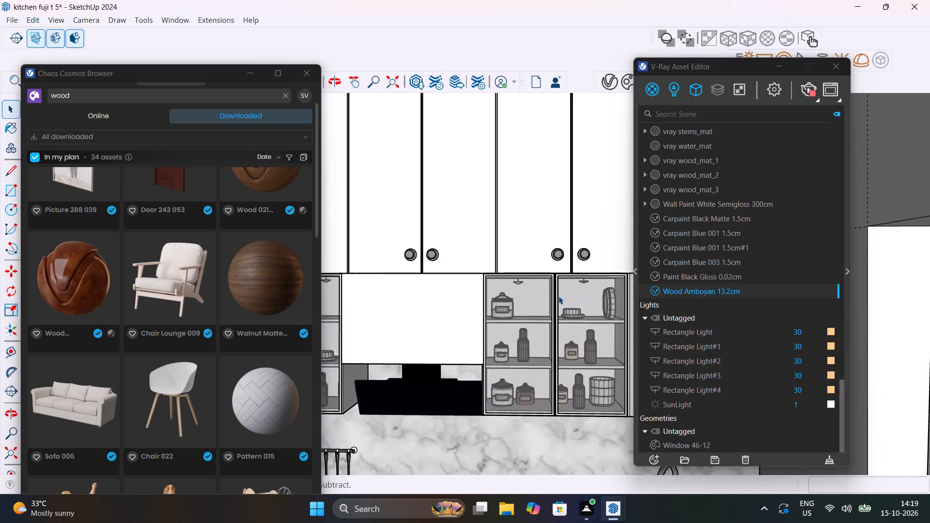
scroll(558, 296, up, 9)
double_click(551, 271)
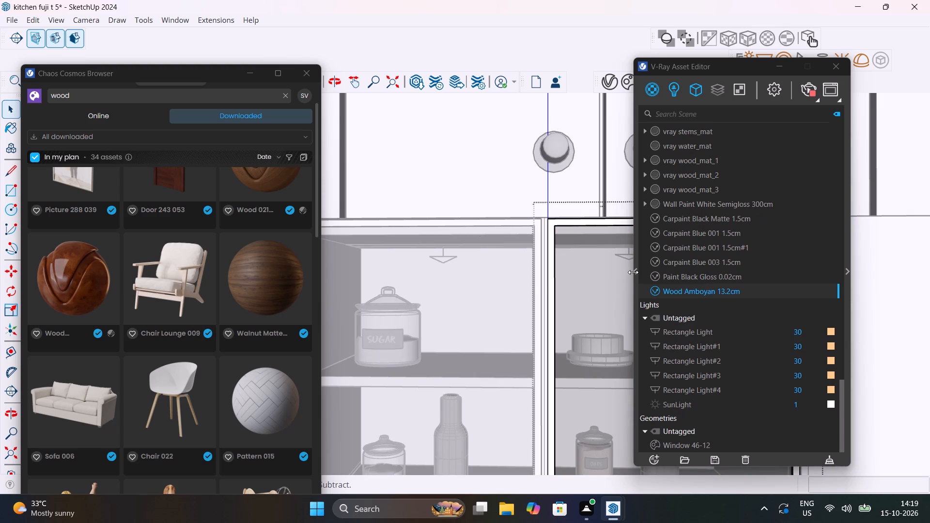
double_click(552, 288)
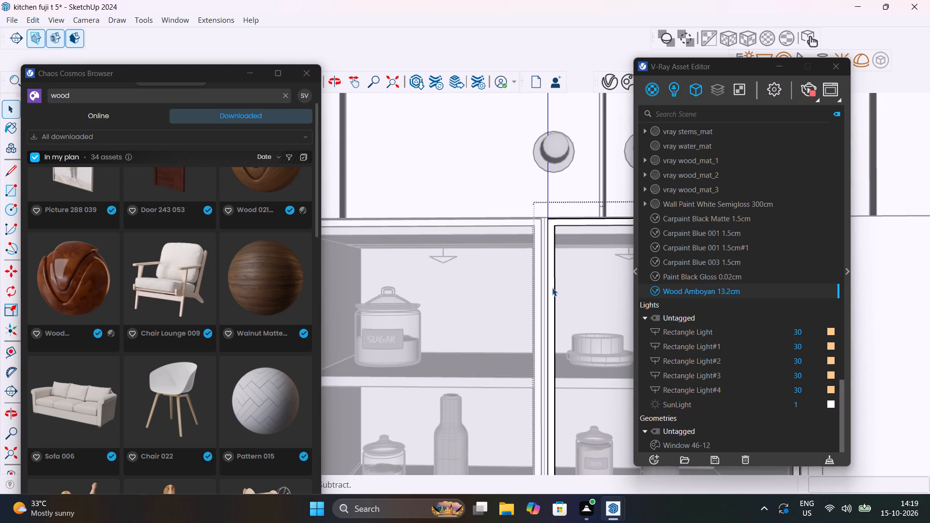
click(552, 288)
double_click(552, 288)
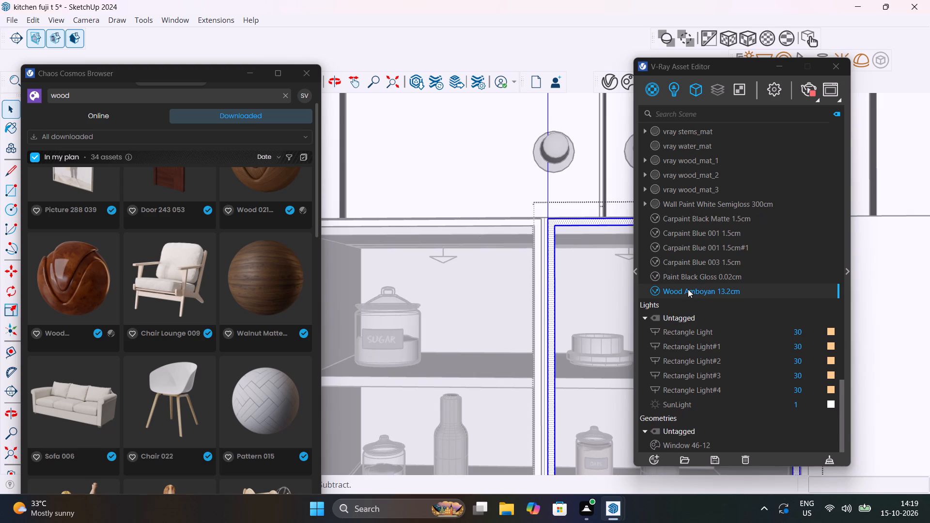
right_click(688, 289)
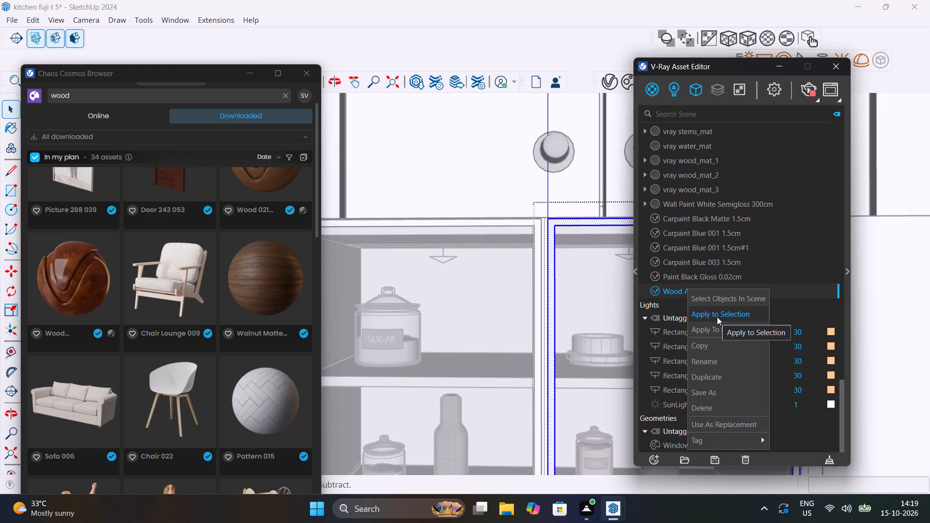
click(717, 317)
scroll(687, 299, down, 15)
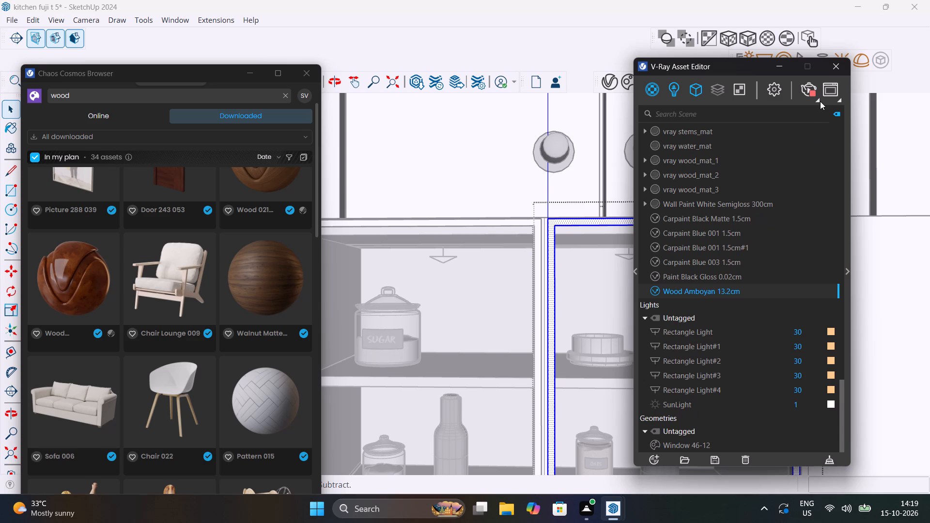
Restart the V-Ray test render to check the glass door frames, stop it, and dismiss the frame buffer and Asset Editor.
click(812, 86)
click(812, 91)
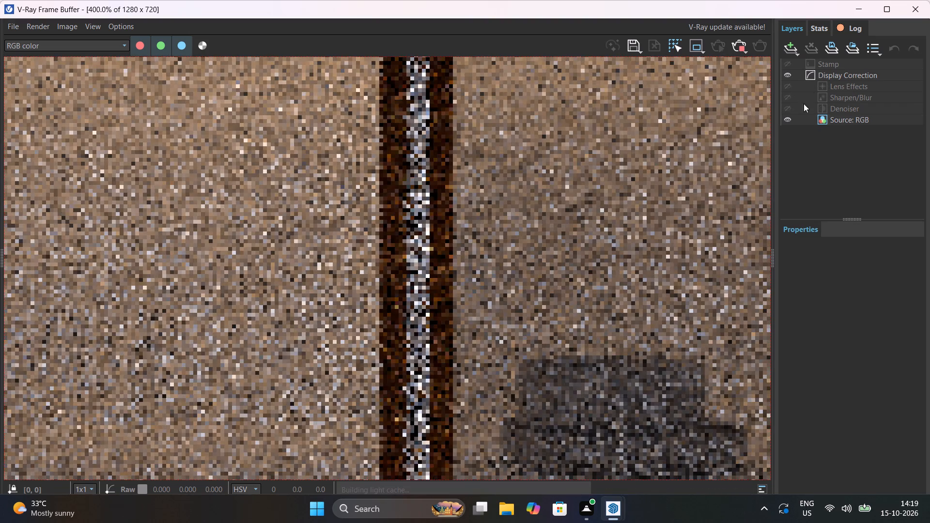
scroll(494, 305, down, 3)
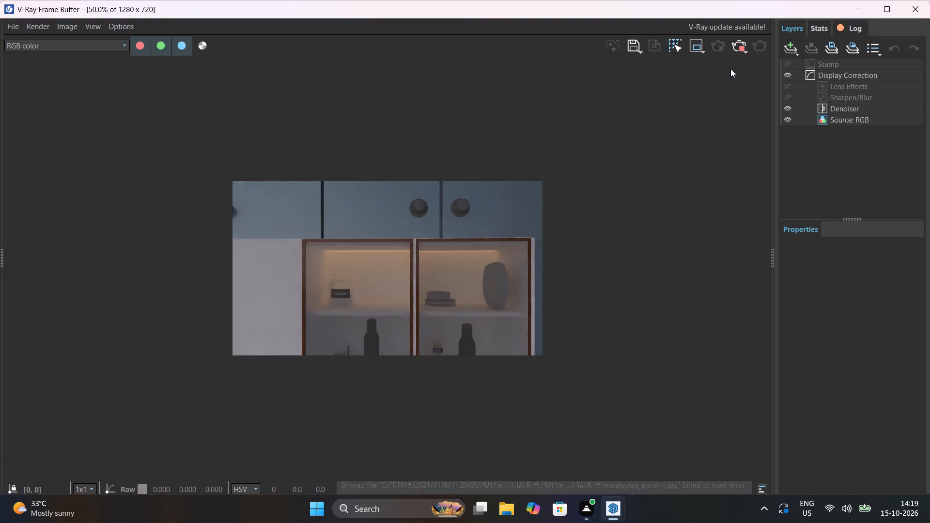
click(734, 46)
click(916, 15)
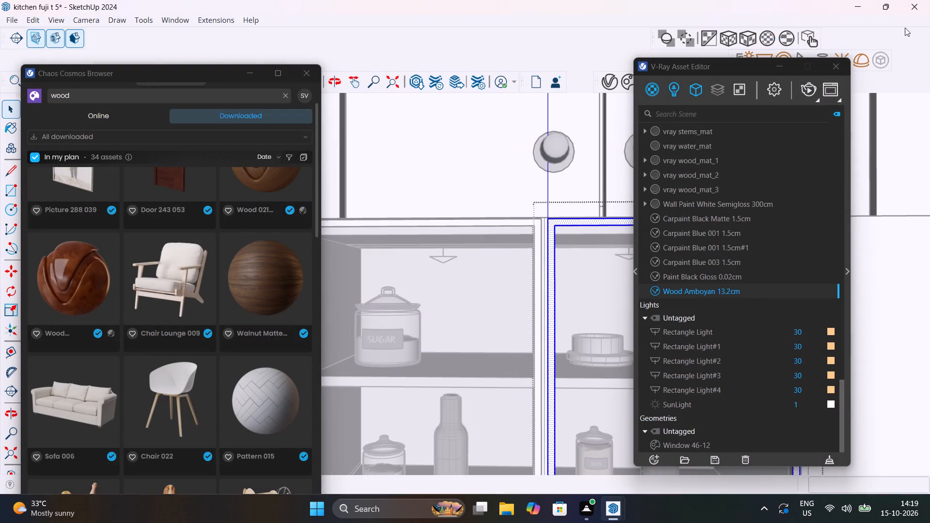
click(838, 70)
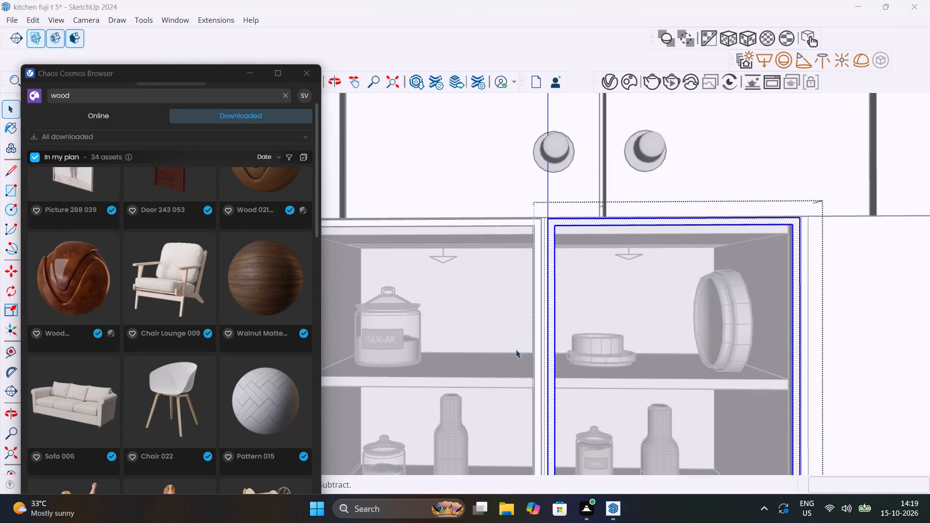
Close the open glass door group of the sink-side cabinet and clear the selection.
scroll(520, 347, down, 7)
scroll(536, 338, down, 20)
click(385, 328)
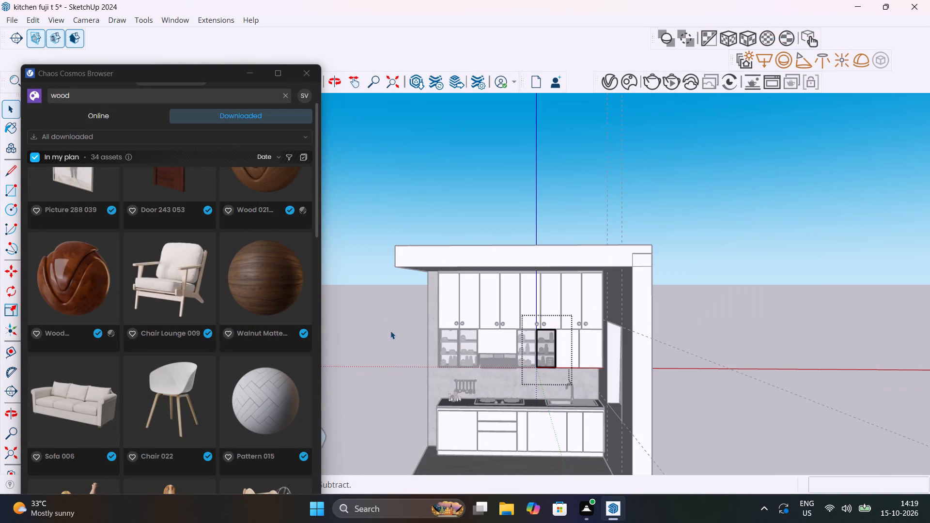
click(406, 337)
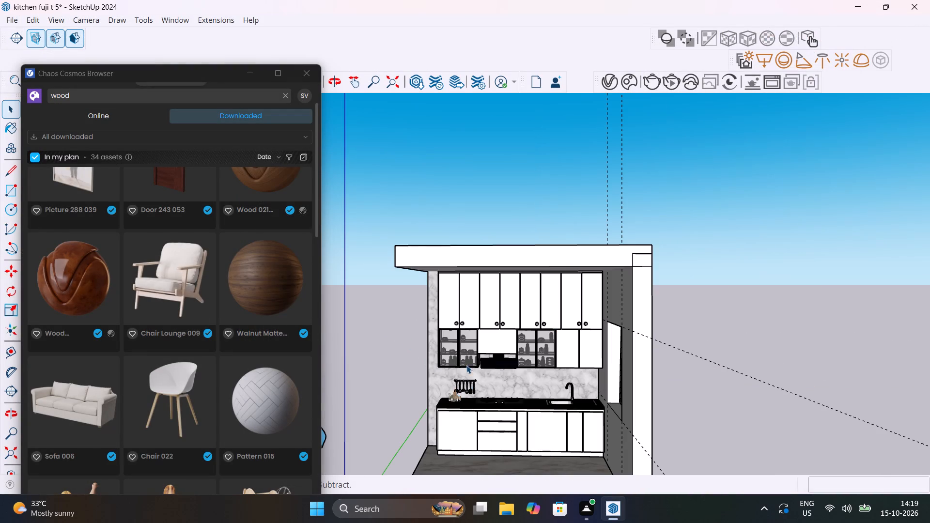
Dismiss the Cosmos browser and unhide the room's hidden front wall.
scroll(463, 347, up, 9)
scroll(589, 365, down, 12)
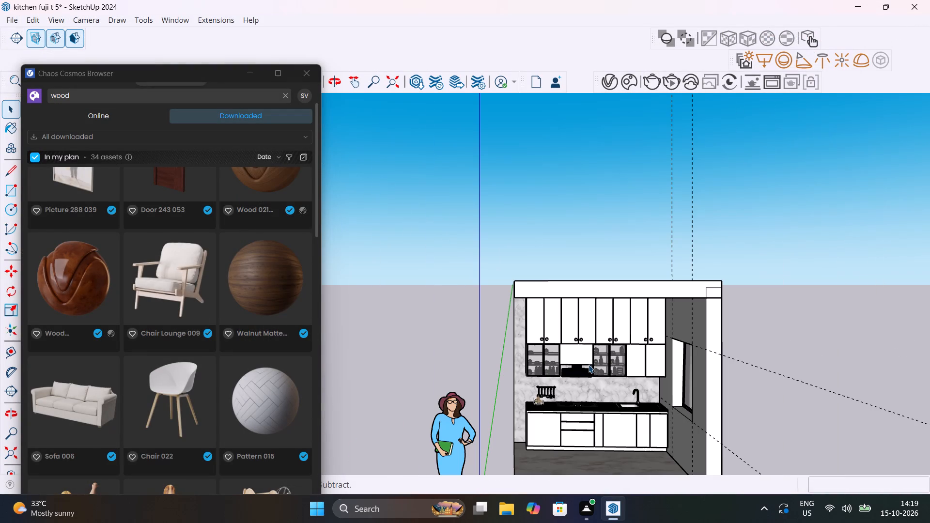
shift+middle_drag(635, 431, 641, 334)
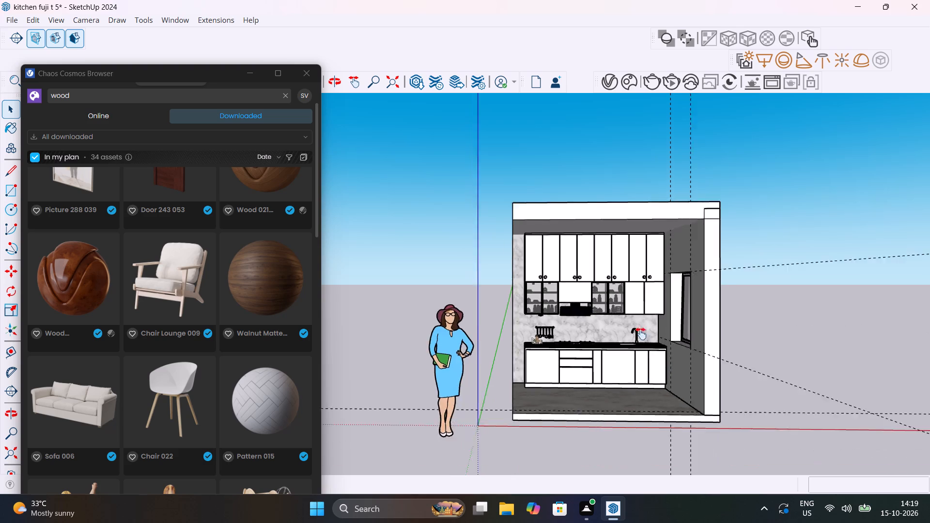
shift+middle_drag(641, 334, 658, 356)
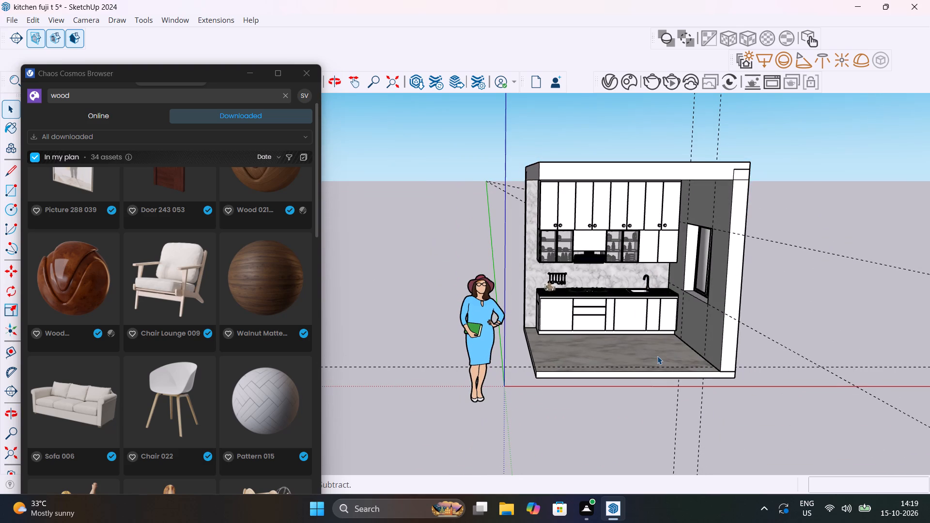
click(311, 74)
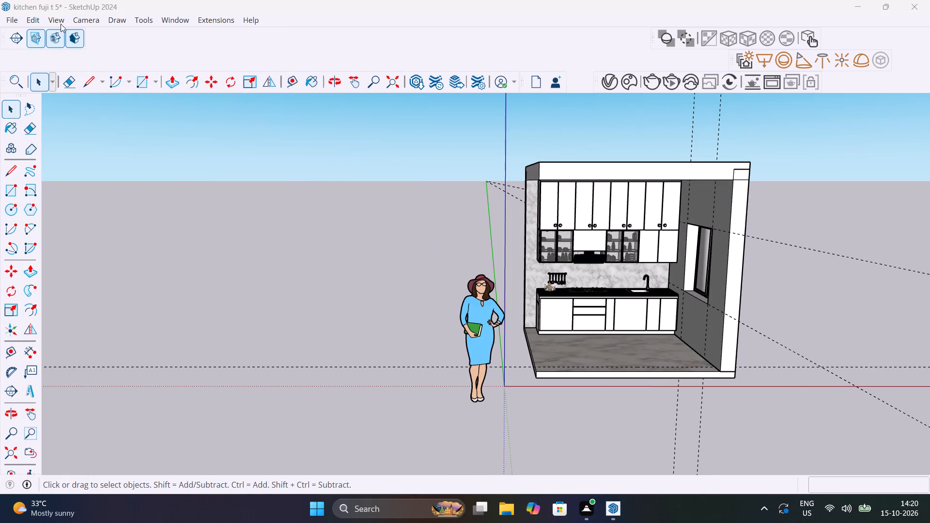
click(40, 20)
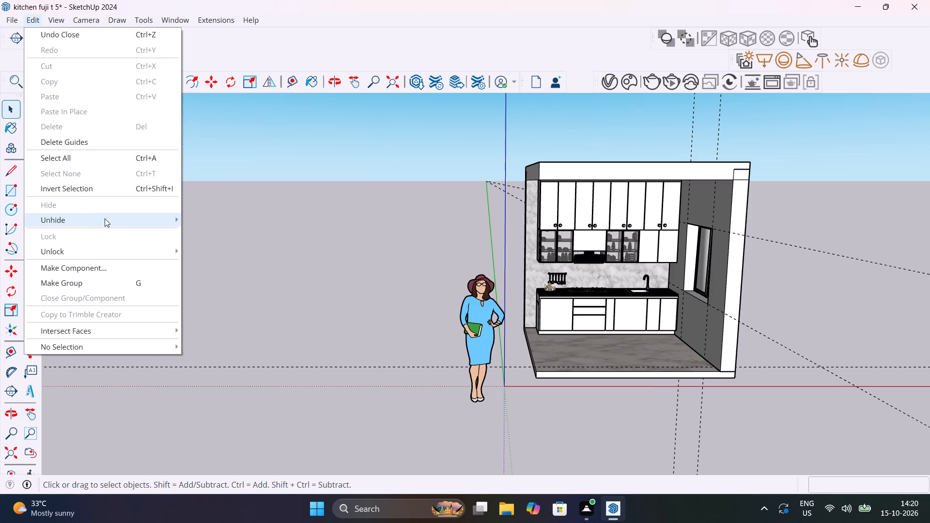
click(201, 248)
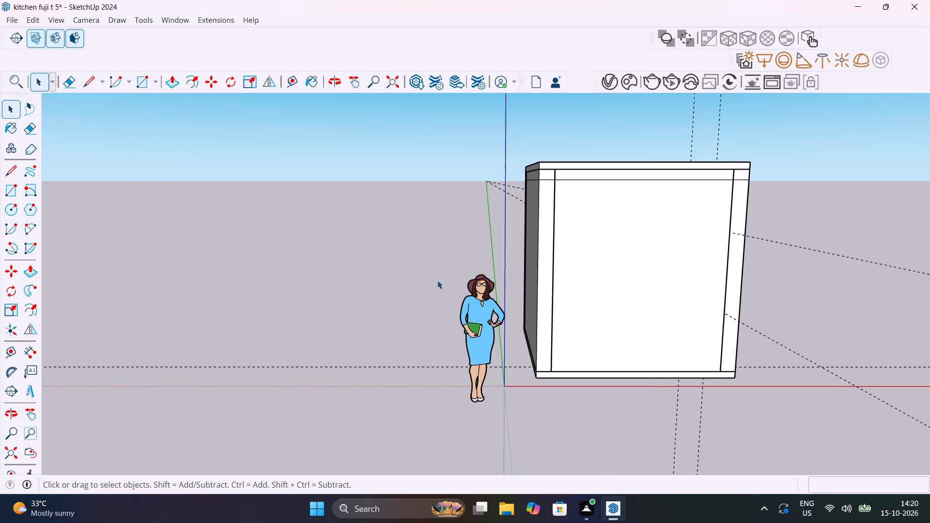
Delete the stray row of four black objects lying outside the room.
scroll(440, 280, down, 5)
middle_drag(497, 290, 221, 280)
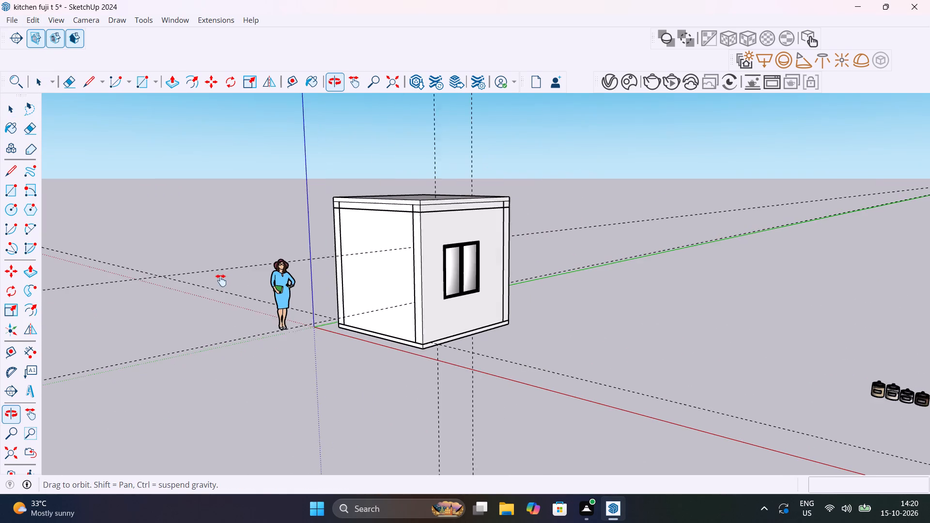
middle_drag(221, 280, 219, 280)
click(878, 387)
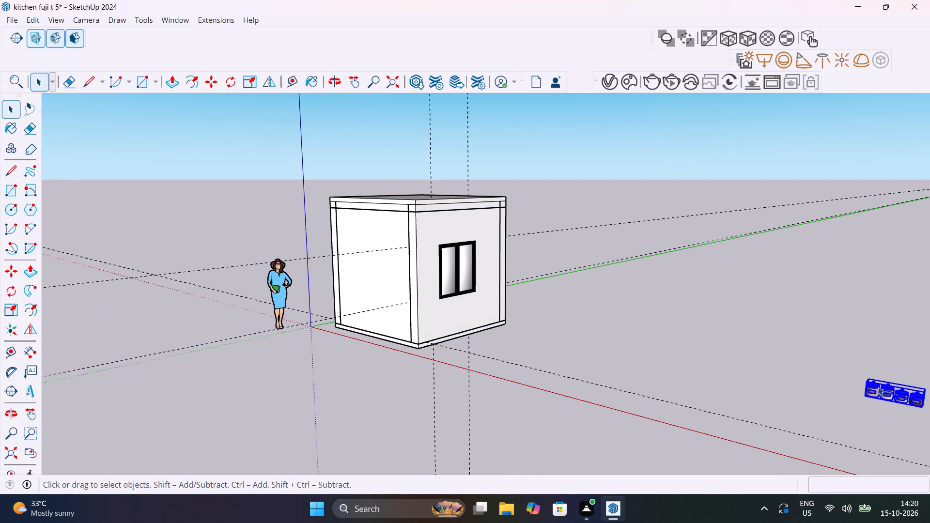
key(Delete)
Delete all construction guides from the model.
middle_drag(474, 284, 635, 287)
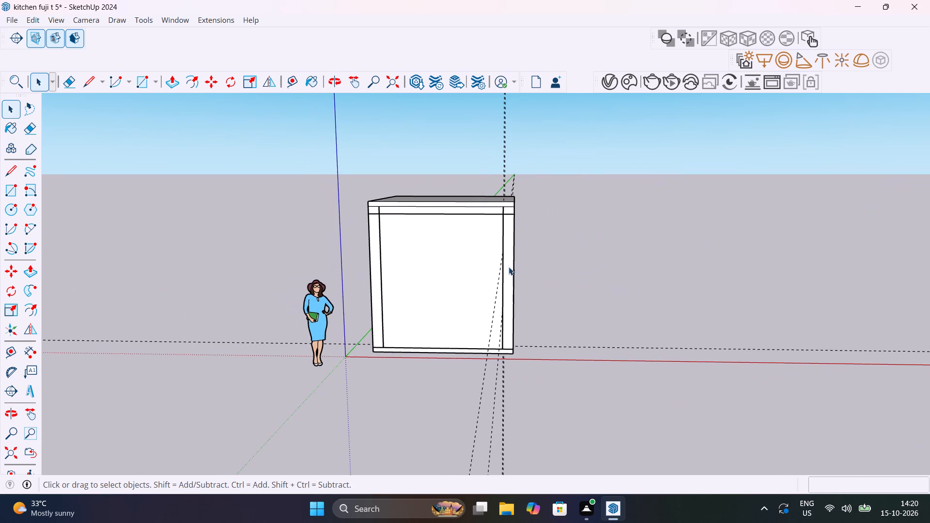
scroll(466, 272, up, 4)
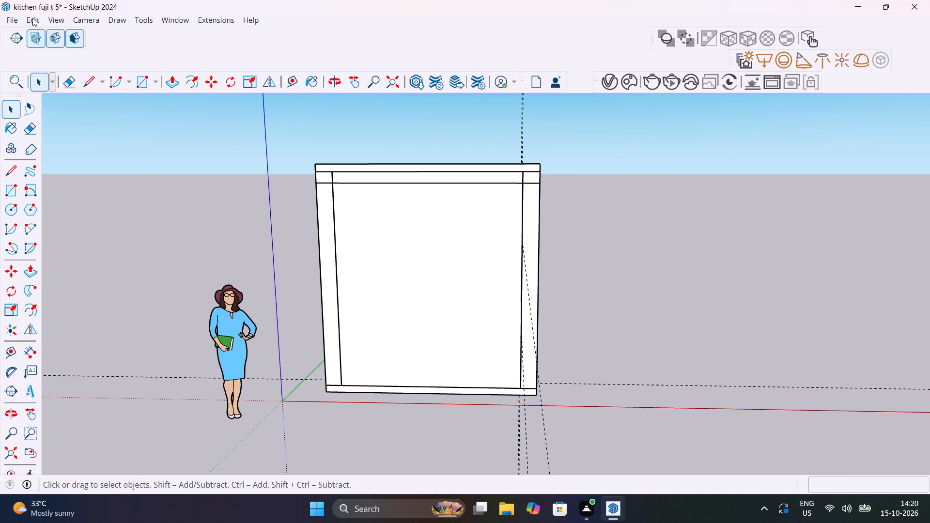
click(33, 18)
click(79, 144)
Delete the woman scale figure standing beside the room.
scroll(372, 246, down, 2)
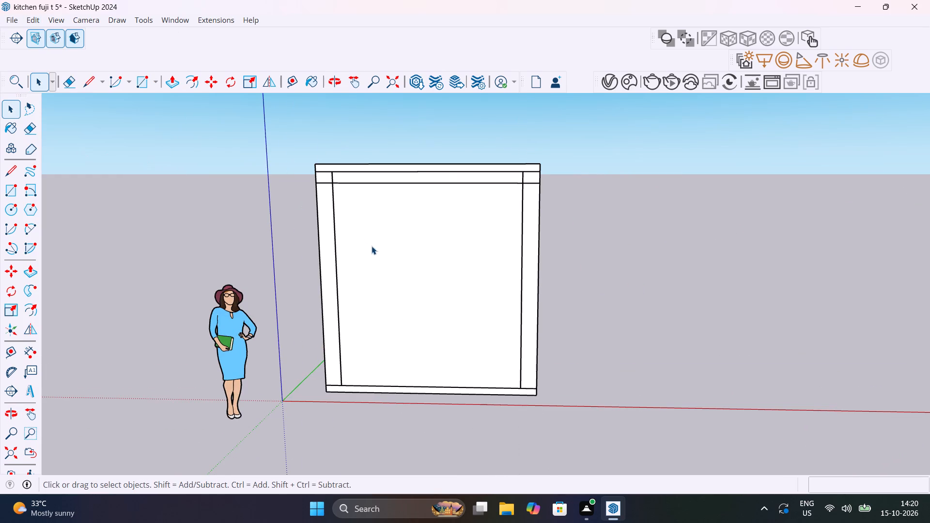
scroll(372, 246, down, 1)
middle_drag(397, 257, 427, 286)
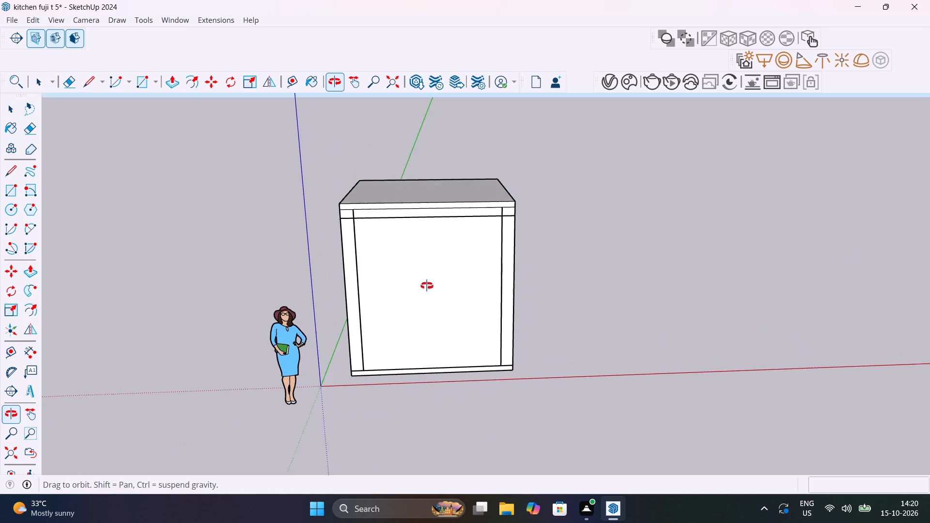
middle_drag(427, 286, 422, 279)
click(290, 346)
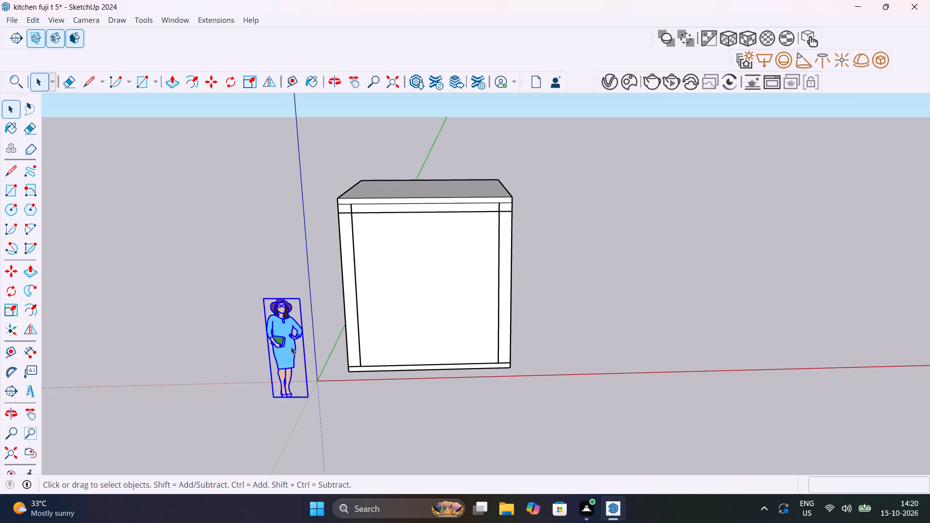
key(Delete)
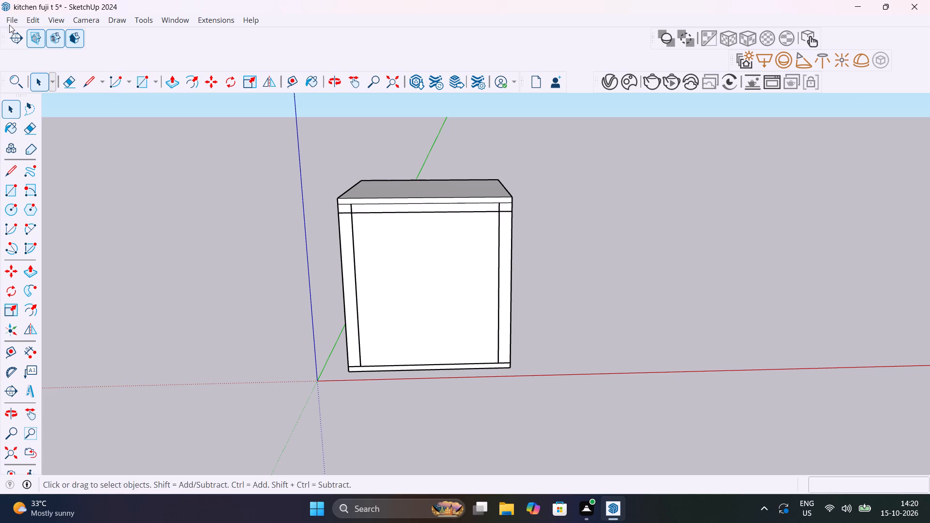
Place a section plane on the room's front wall with its default name and move it about 10 7/16" inward.
click(16, 37)
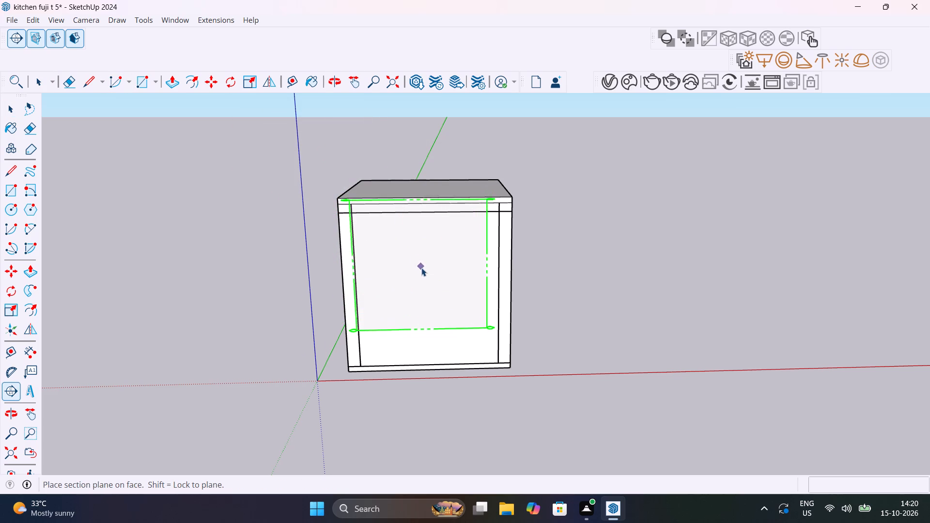
click(425, 290)
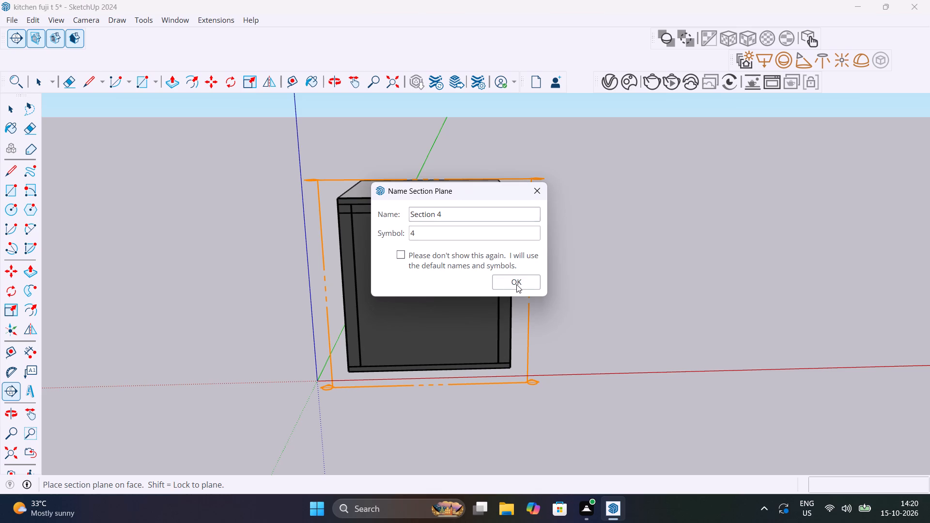
click(516, 284)
key(m)
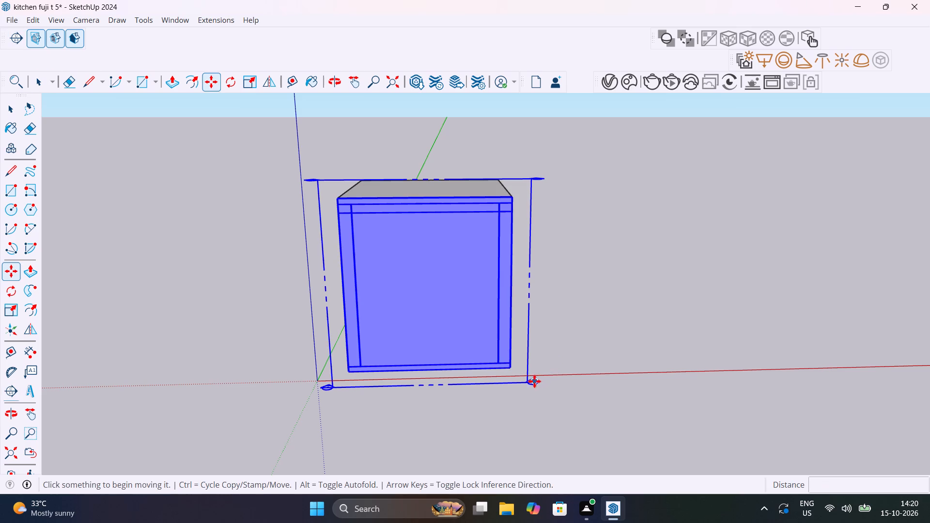
click(534, 382)
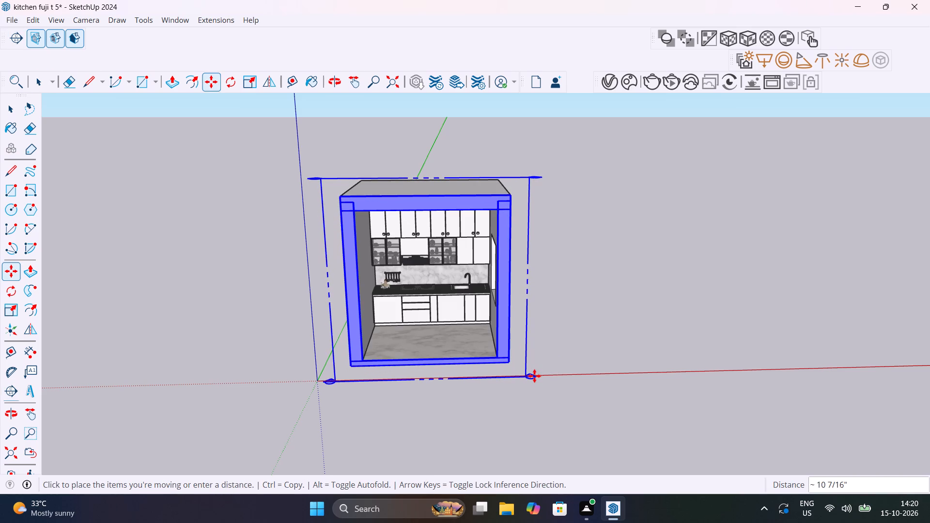
click(534, 376)
Frame the kitchen interior through the section cut, trying a 40-degree field of view and settling on 50 degrees.
scroll(450, 320, up, 8)
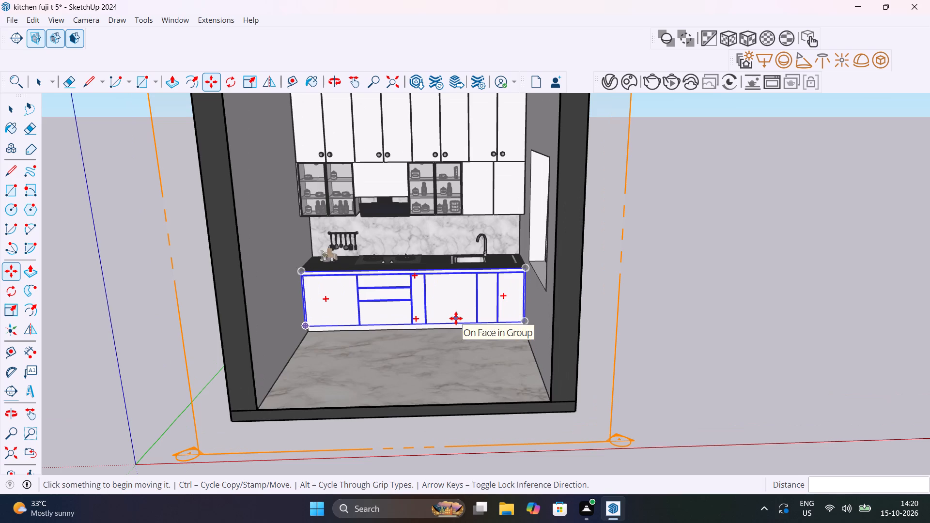
middle_drag(456, 318, 462, 336)
scroll(462, 336, up, 2)
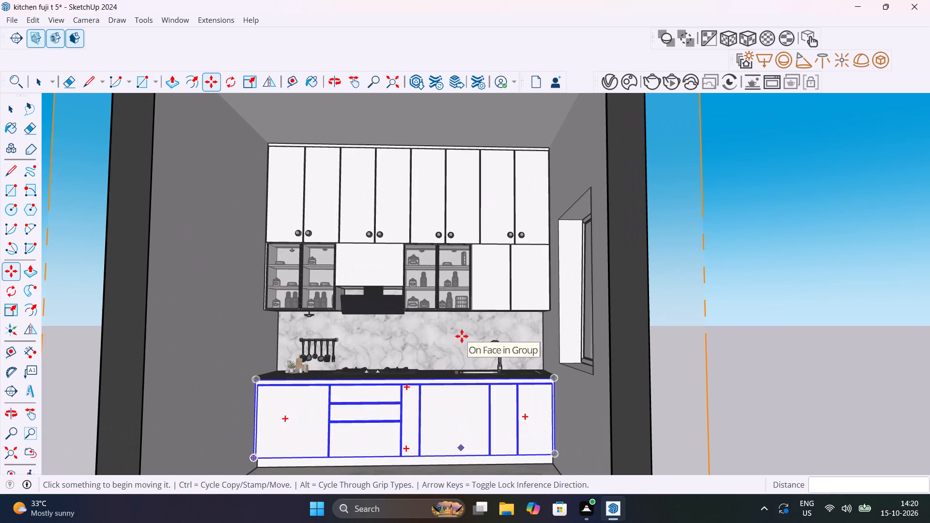
shift+middle_drag(470, 312, 461, 348)
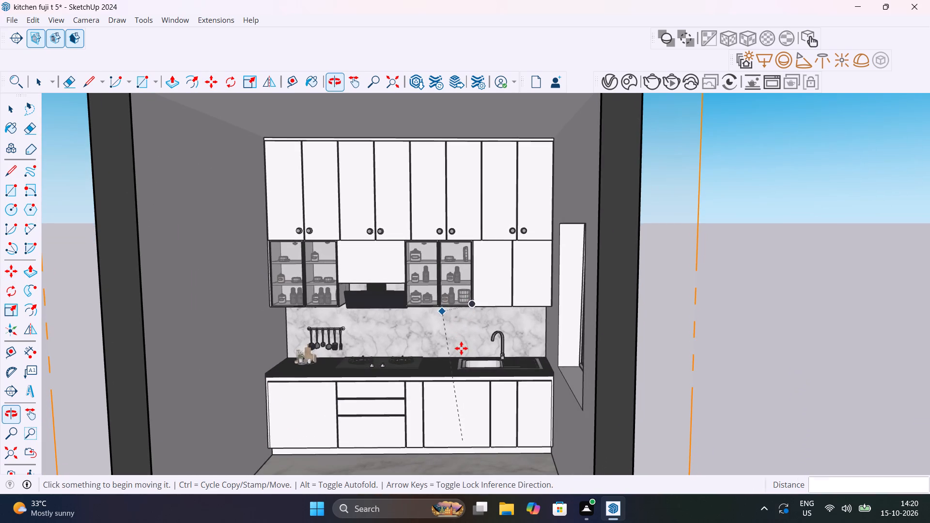
scroll(462, 348, up, 4)
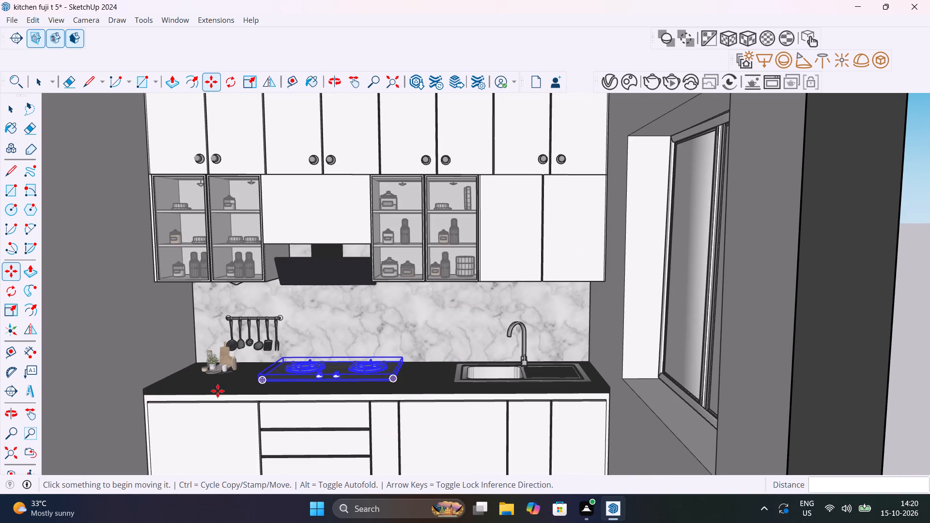
click(9, 436)
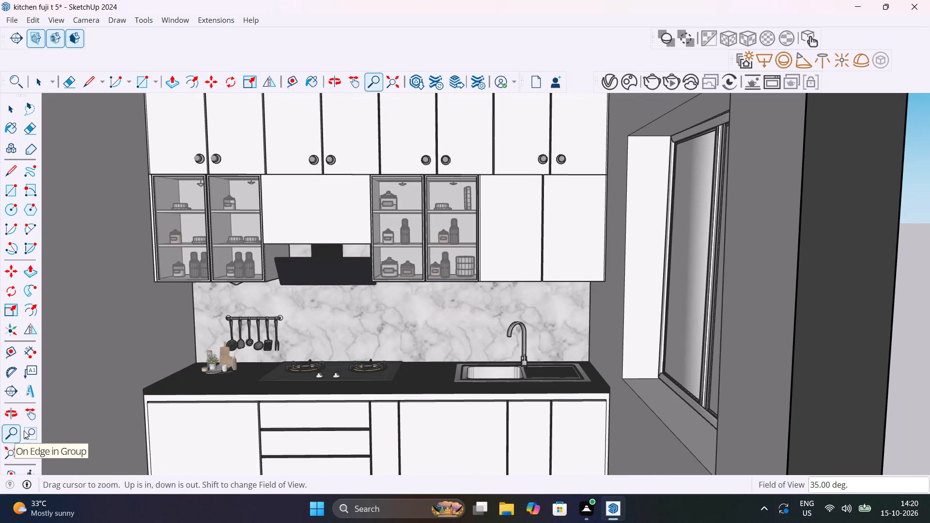
text(40)
key(Return)
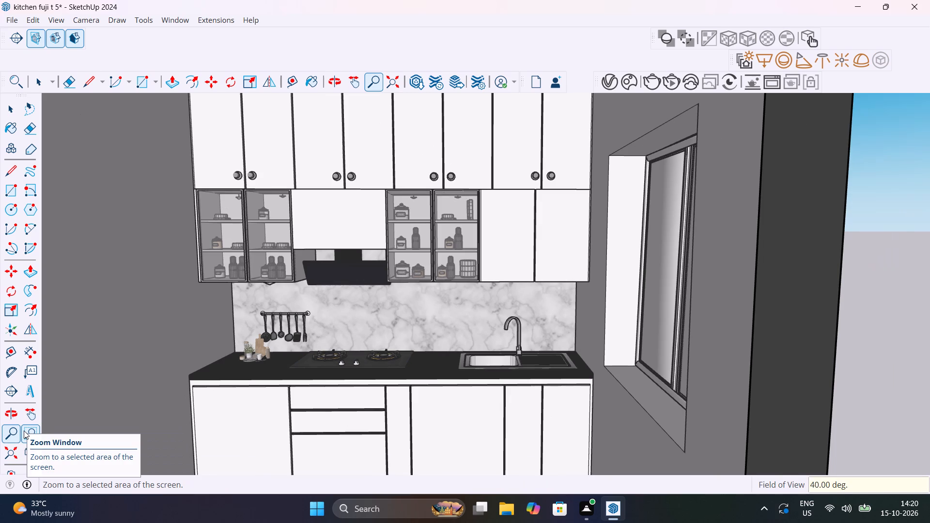
text(50)
key(Return)
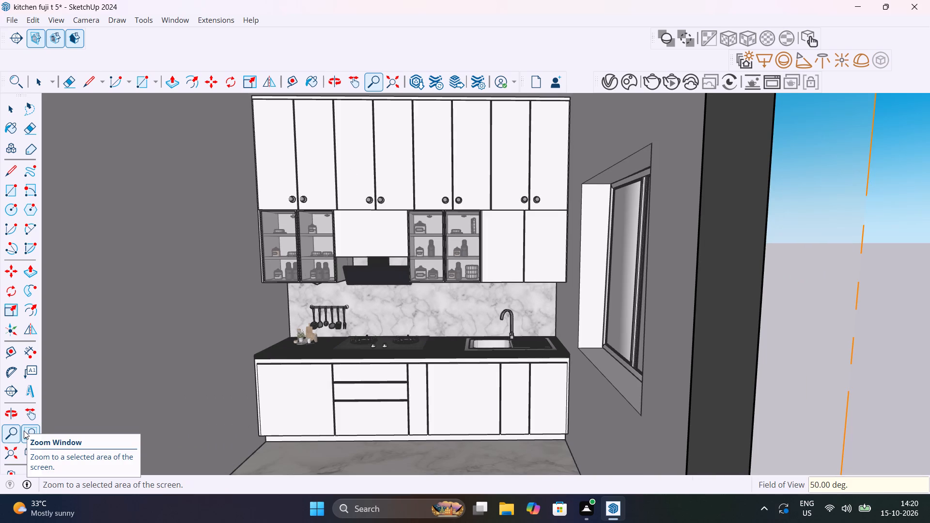
middle_drag(322, 384, 330, 377)
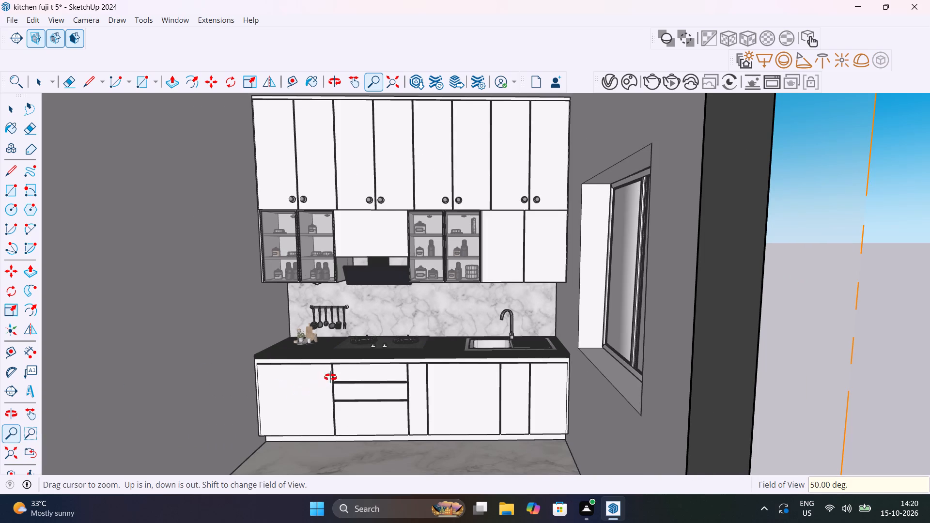
middle_drag(330, 377, 330, 374)
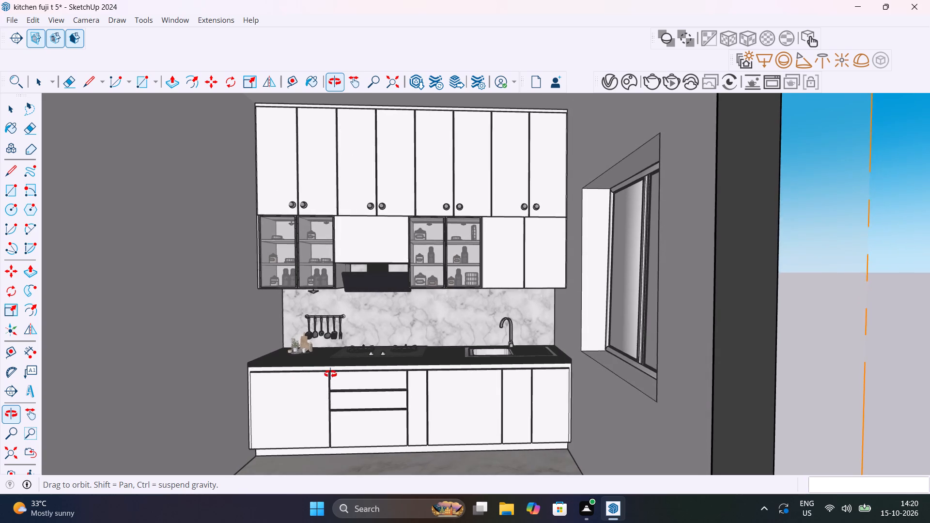
Centre the kitchen cabinets in the section-cut view and set the field of view to 45 degrees.
middle_drag(330, 374, 344, 366)
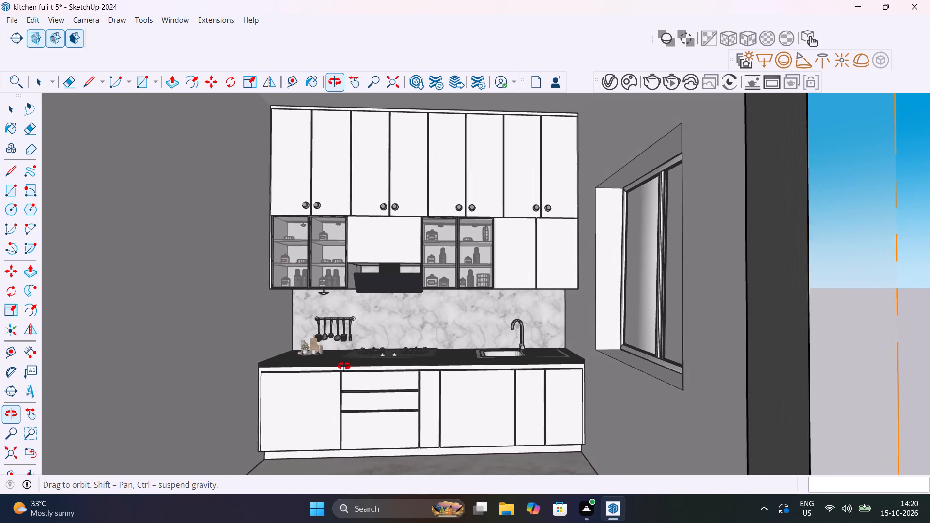
middle_drag(344, 366, 360, 367)
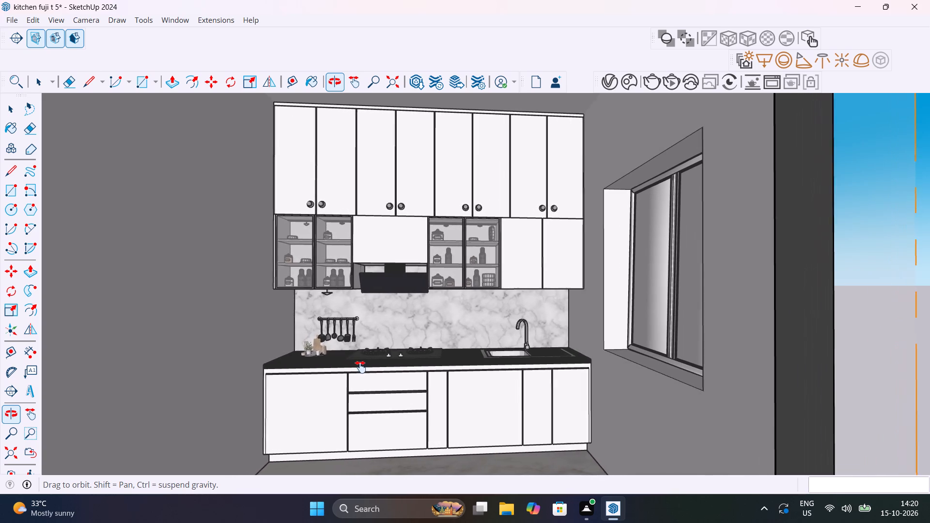
middle_drag(360, 367, 402, 369)
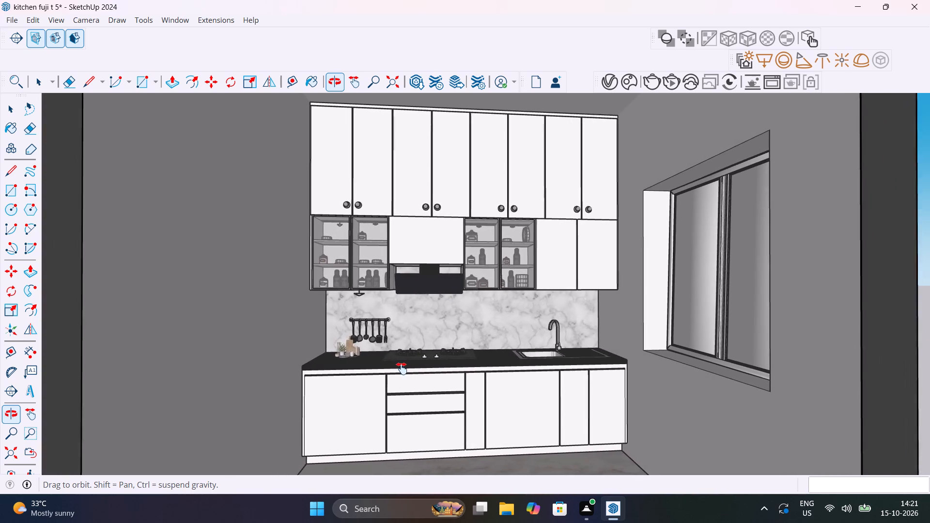
middle_drag(402, 369, 407, 369)
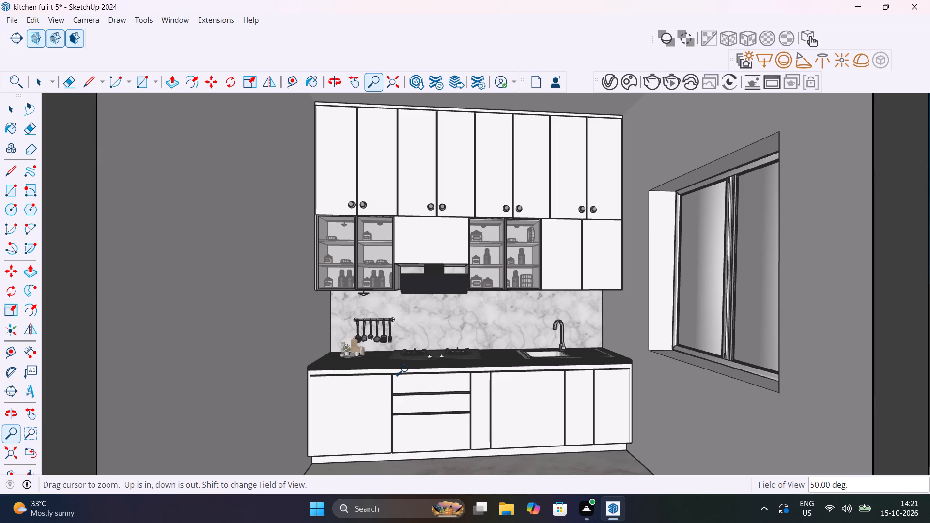
scroll(407, 369, up, 1)
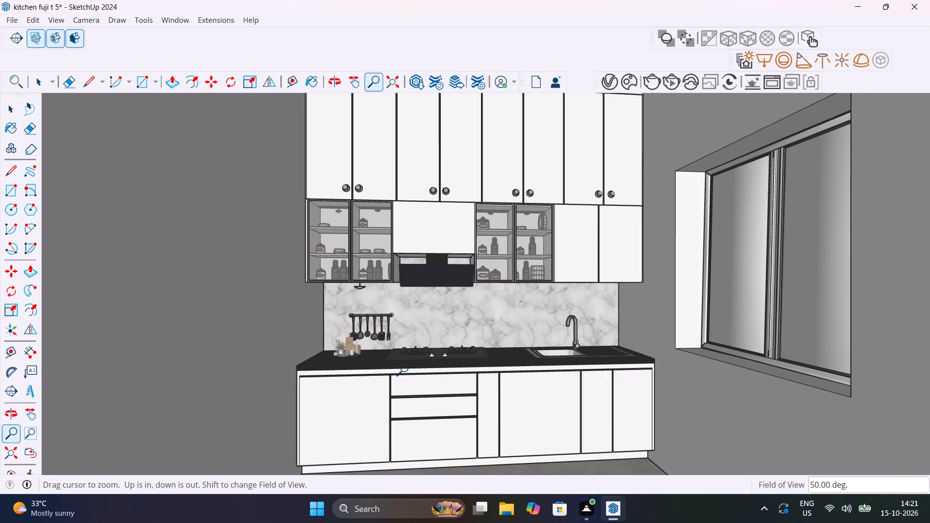
scroll(407, 369, down, 1)
text(45)
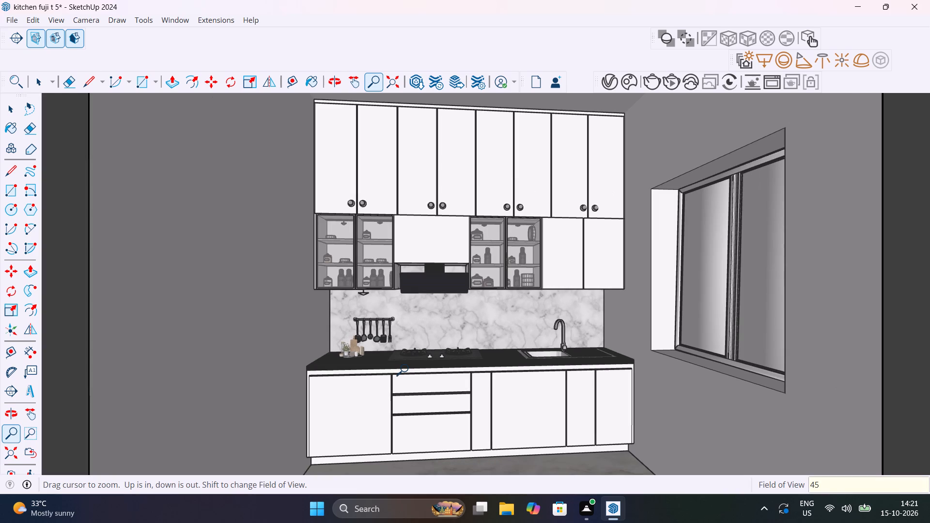
key(Return)
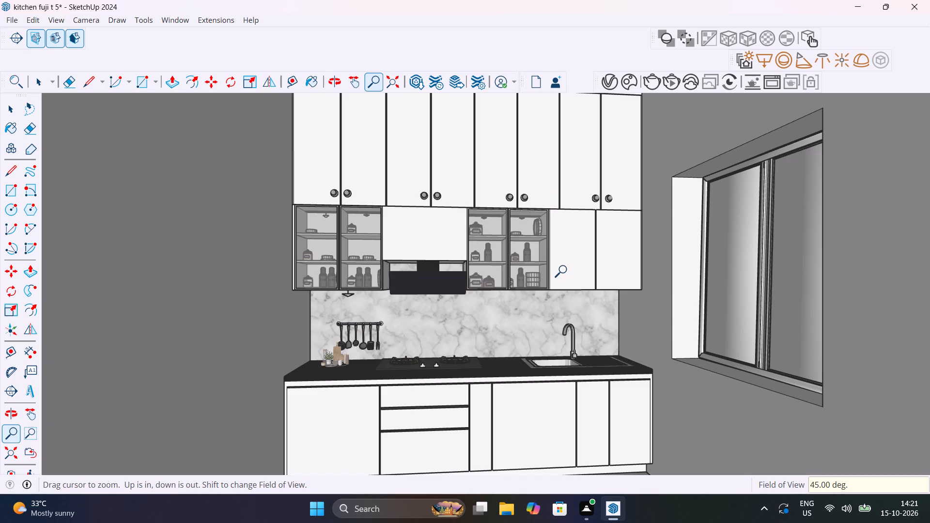
Compare camera fields of view of 50, 42, 43 and 41 degrees on the kitchen, settling on 42 degrees.
middle_drag(558, 270, 544, 266)
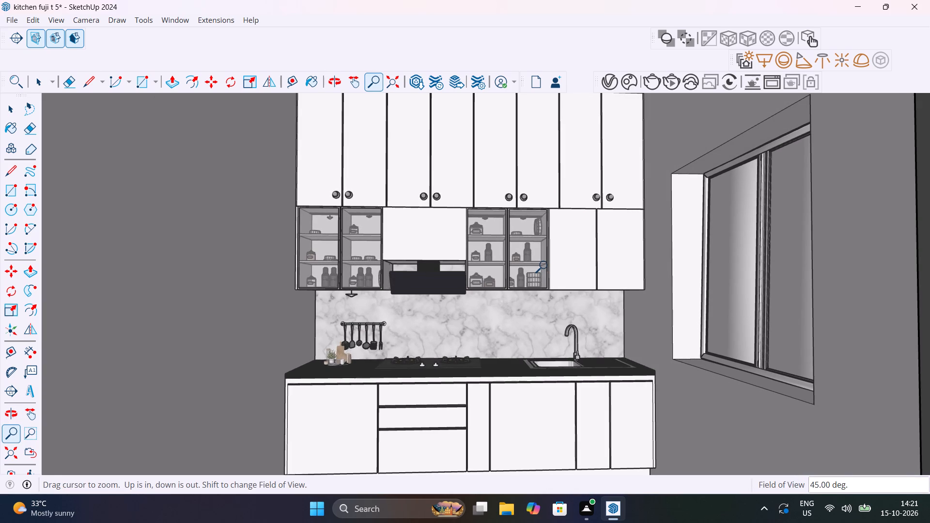
scroll(546, 266, down, 1)
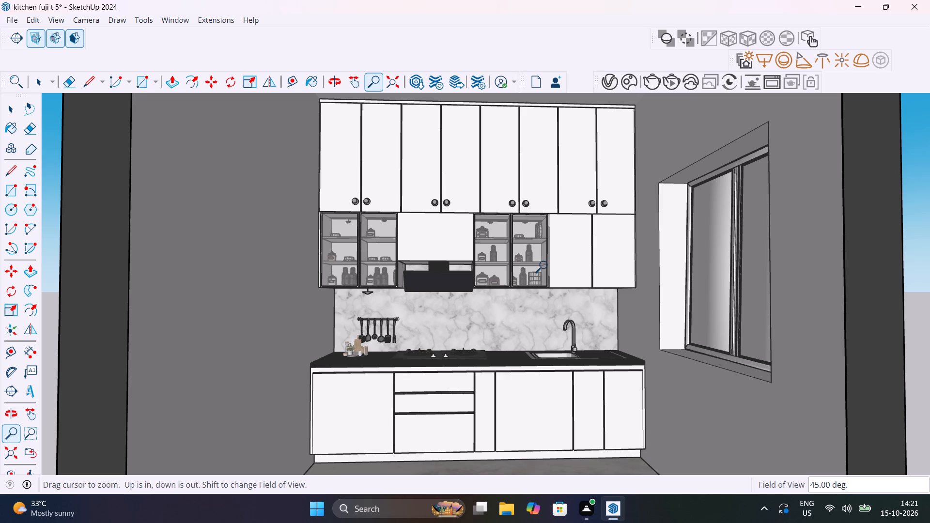
text(50)
key(Return)
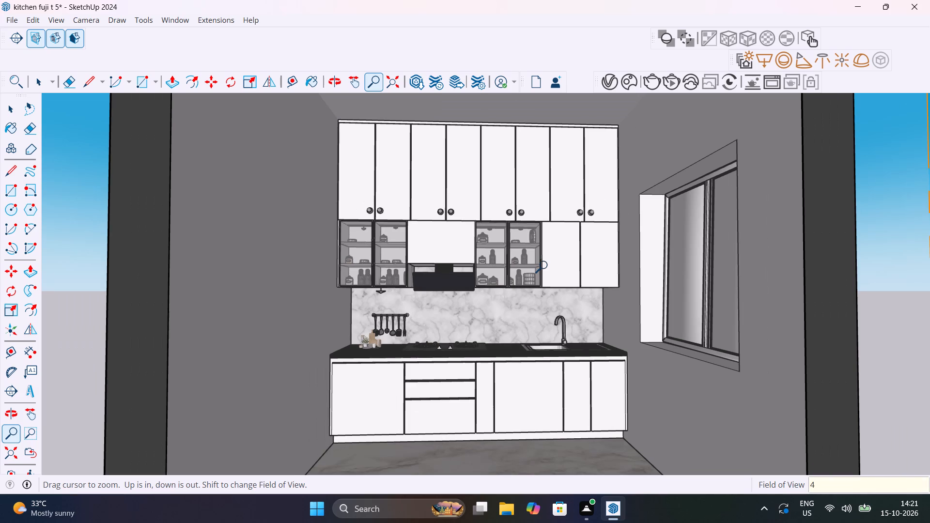
key(4)
key(2)
key(Return)
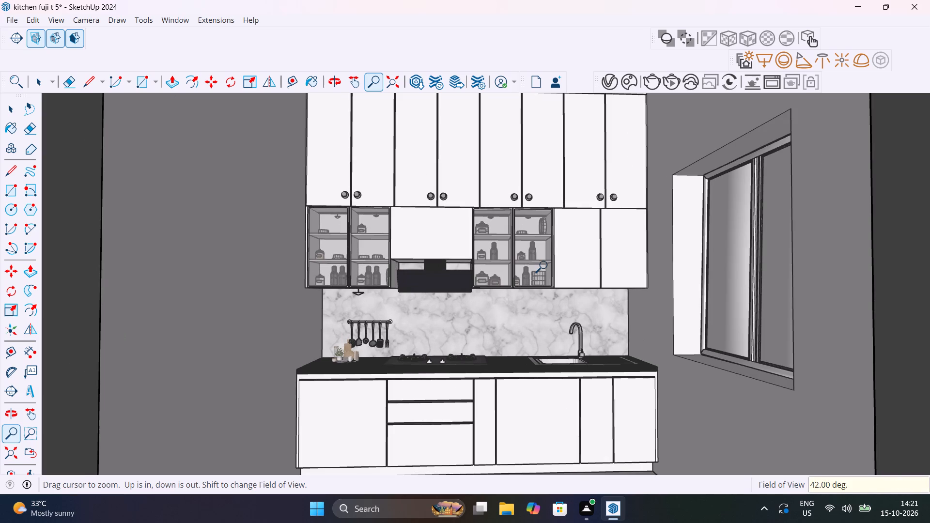
text(43)
key(Return)
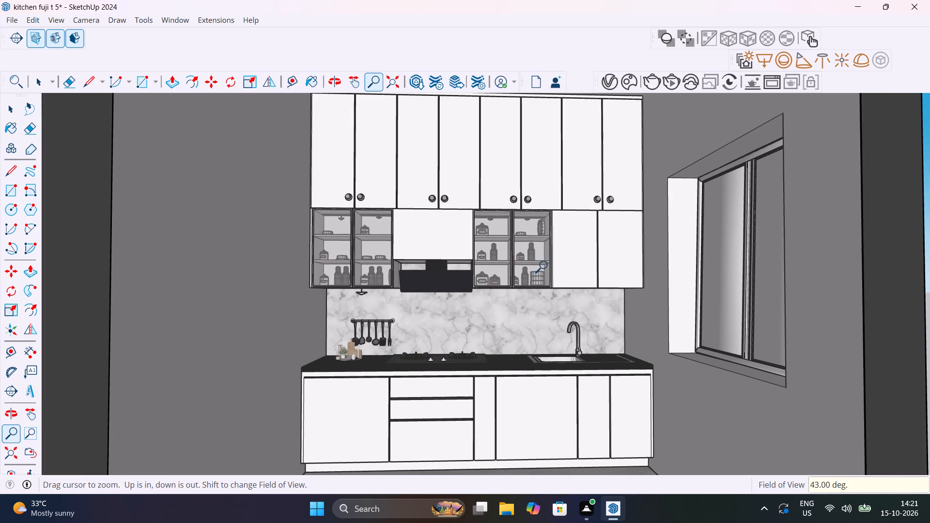
text(41)
key(Return)
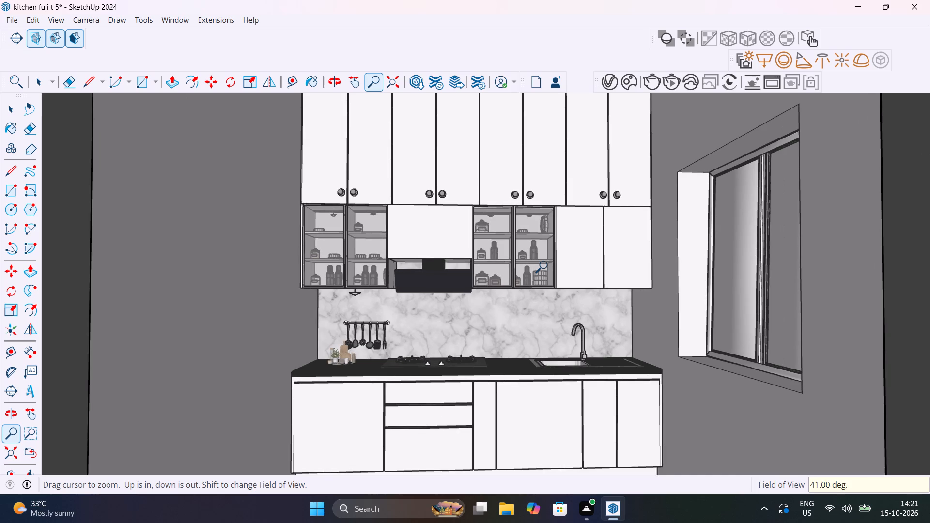
text(42)
key(Return)
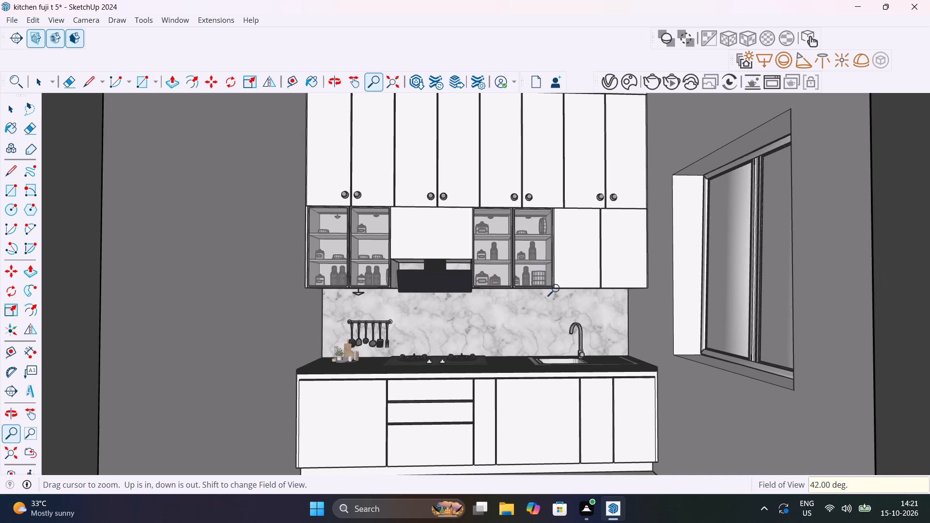
Frame the cabinets straight-on with the window in view and add this view as a scene, saving the style changes as a new style.
scroll(518, 263, down, 1)
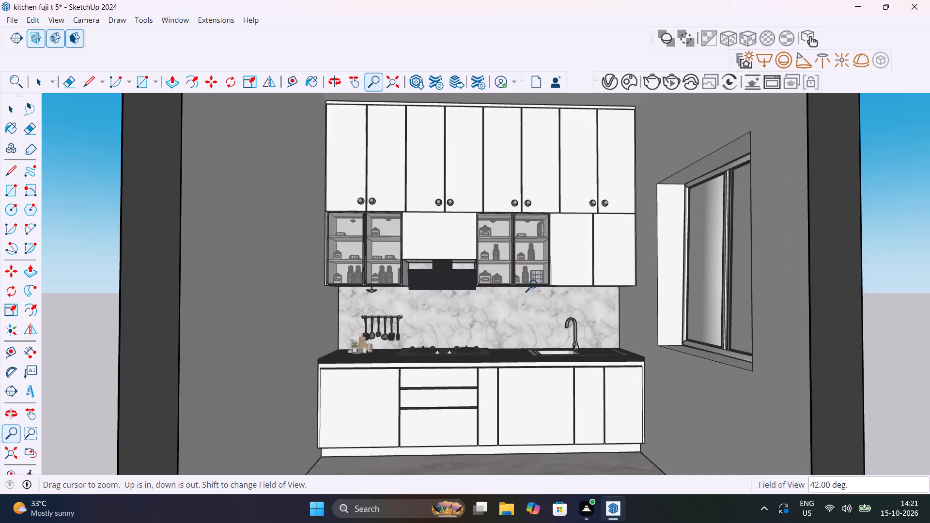
middle_drag(535, 285, 527, 286)
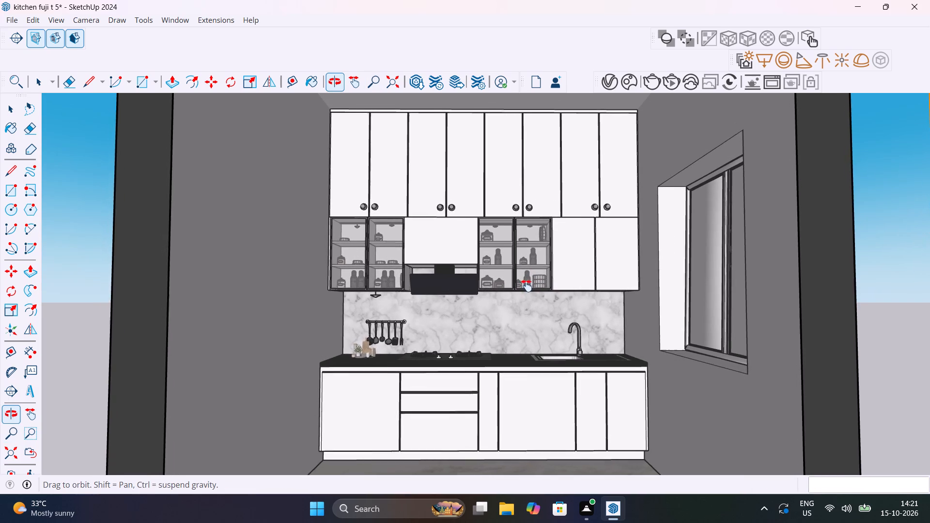
middle_drag(527, 286, 526, 289)
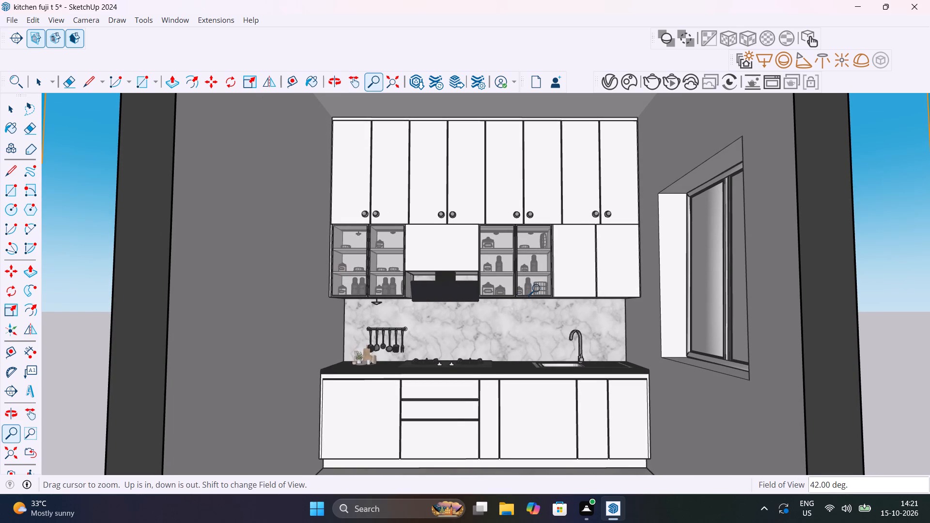
middle_click(539, 289)
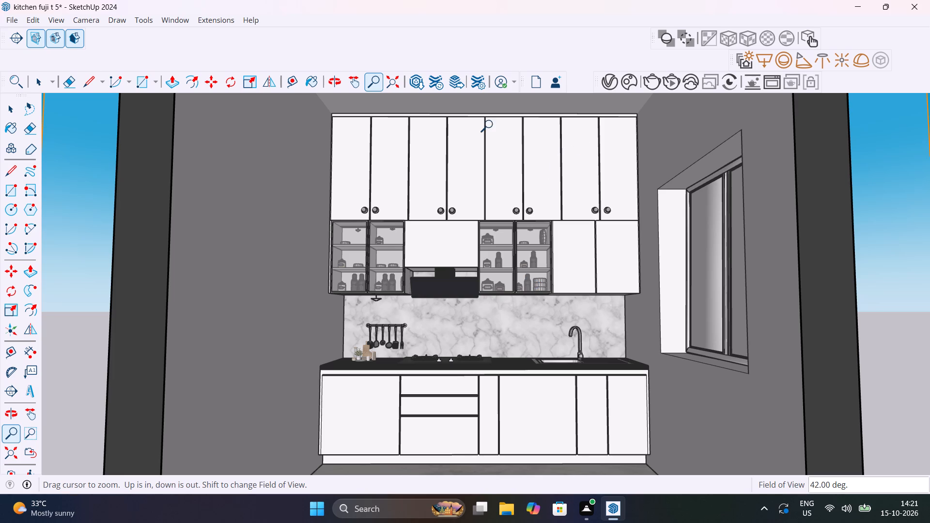
click(31, 21)
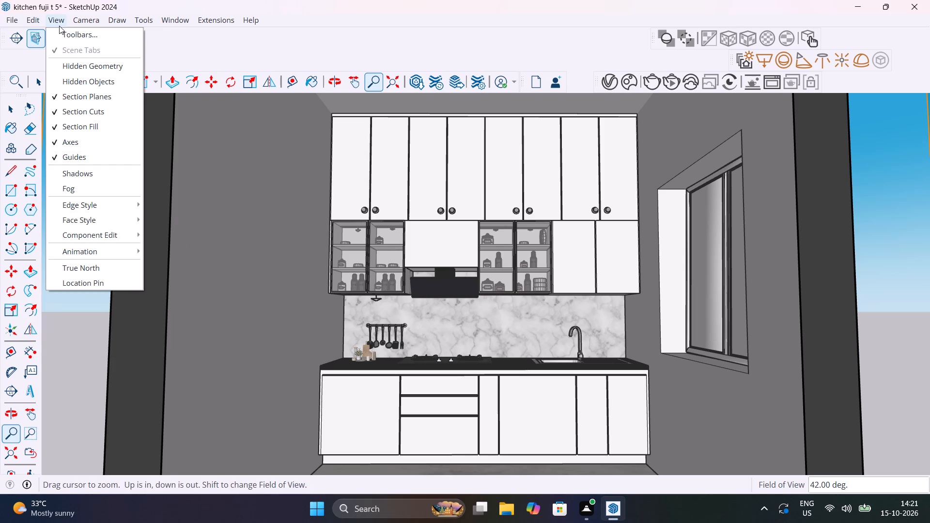
click(115, 245)
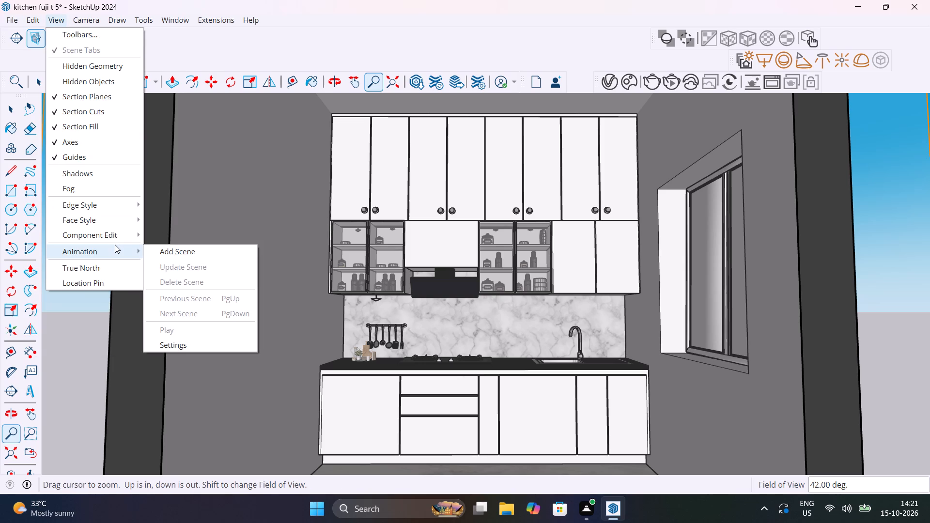
click(157, 248)
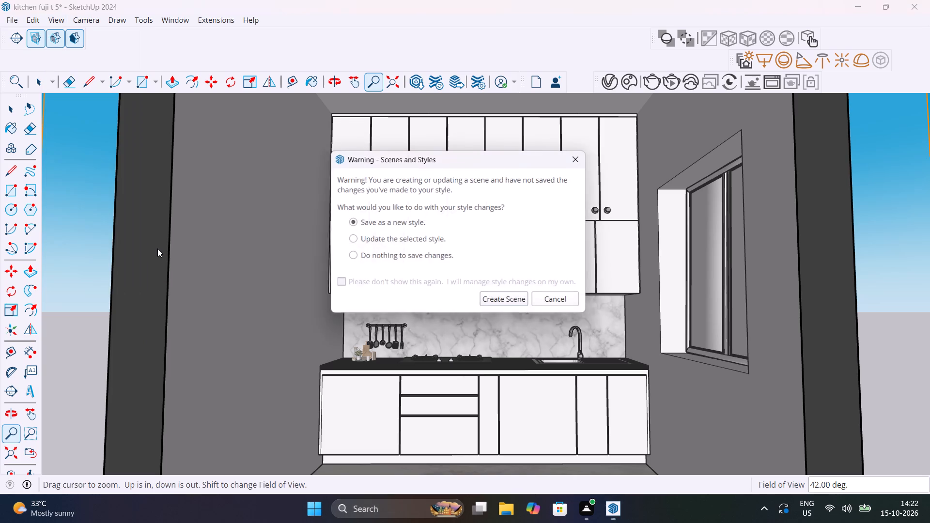
click(494, 300)
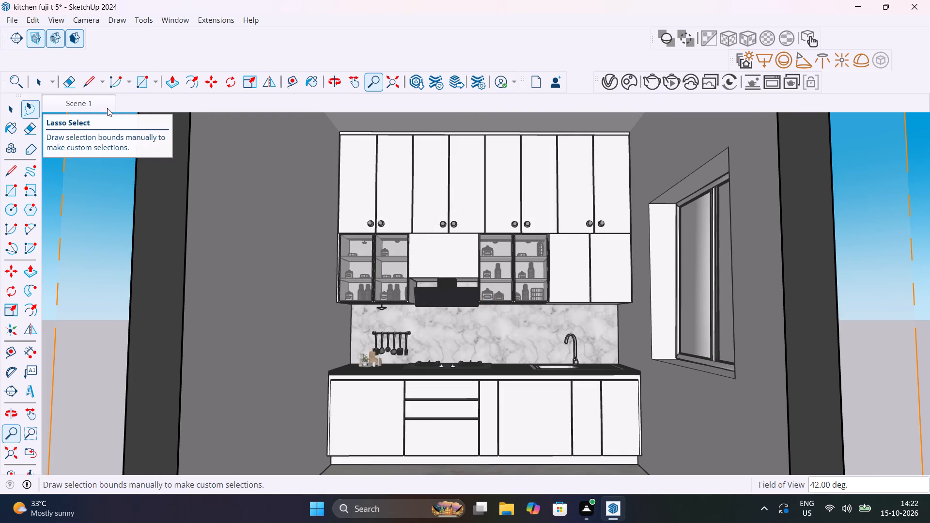
Update Scene 1 with the current kitchen view and check that it recalls the saved camera after zooming out.
right_click(85, 108)
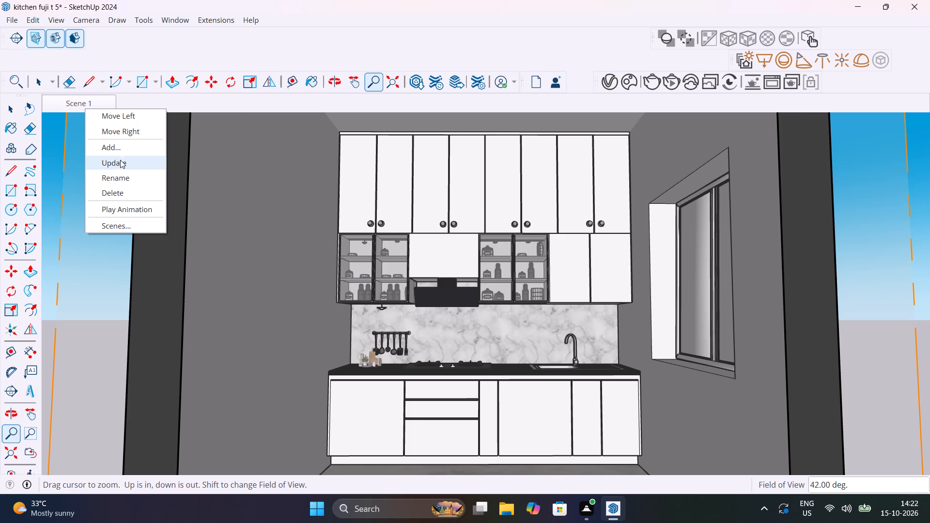
click(120, 160)
scroll(201, 294, down, 12)
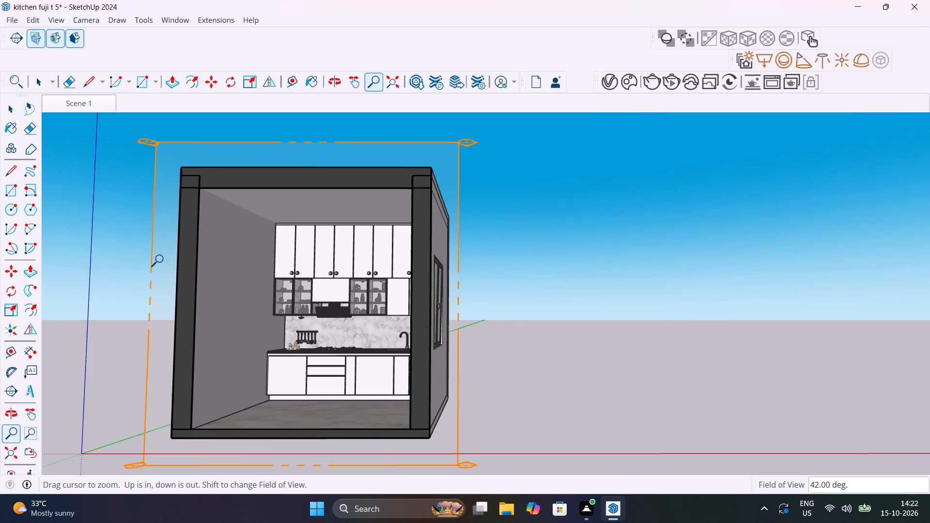
click(77, 106)
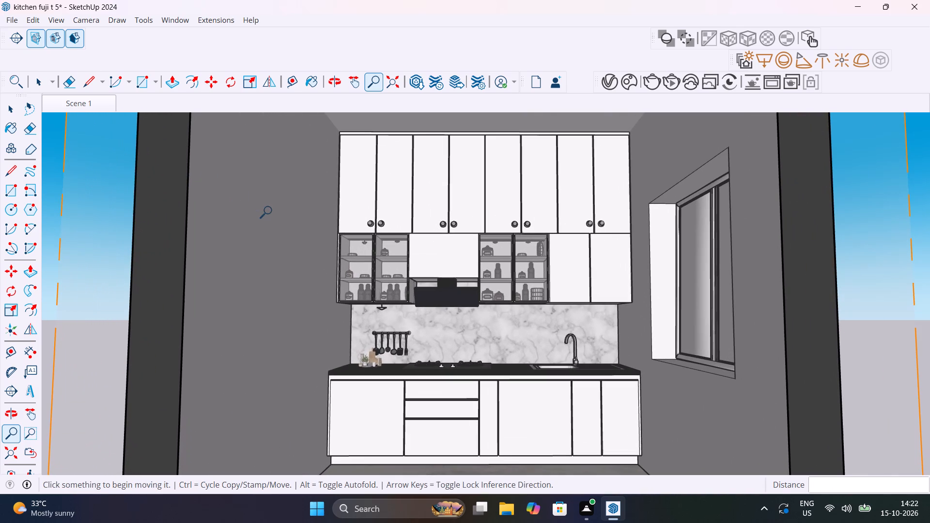
Fine-tune the camera angle on the kitchen, render it with V-Ray and inspect the rendered cabinets and backsplash up close.
middle_drag(313, 214, 301, 234)
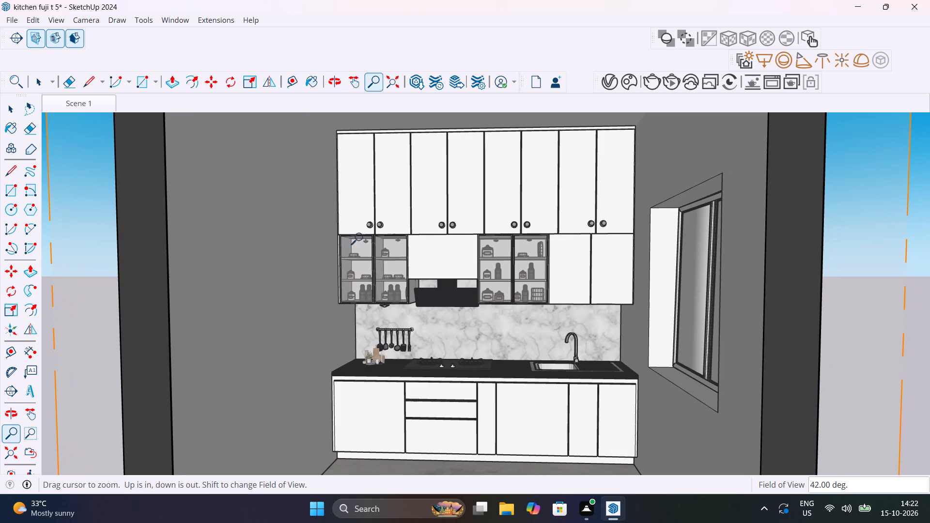
scroll(412, 238, up, 1)
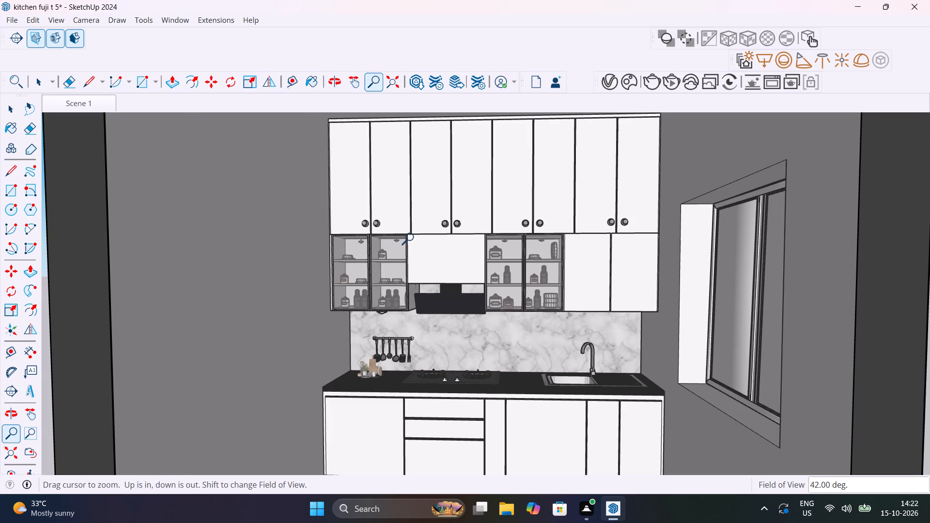
middle_drag(410, 237, 418, 206)
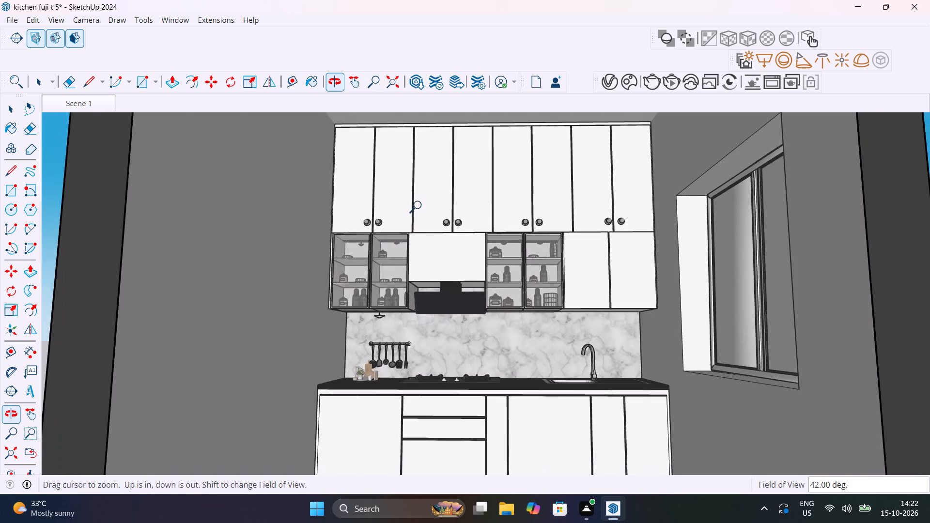
scroll(420, 206, down, 1)
middle_drag(430, 211, 440, 238)
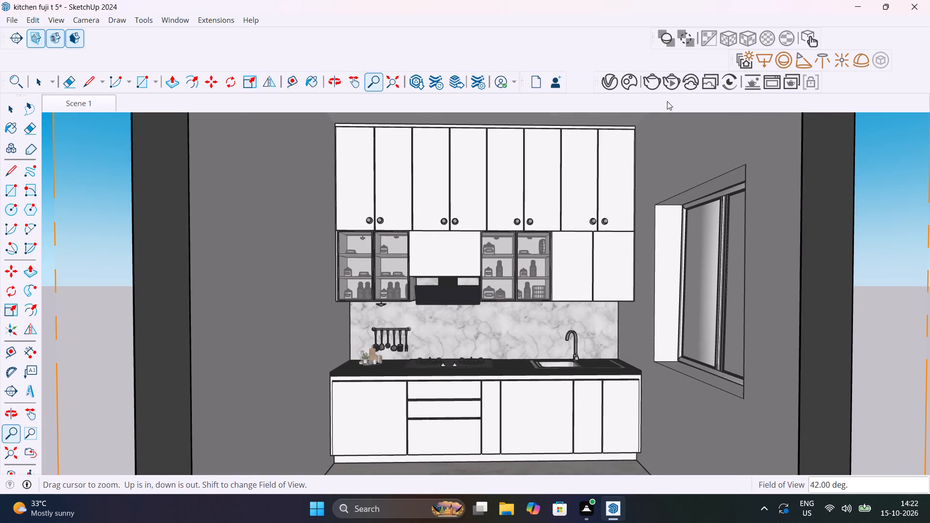
click(657, 85)
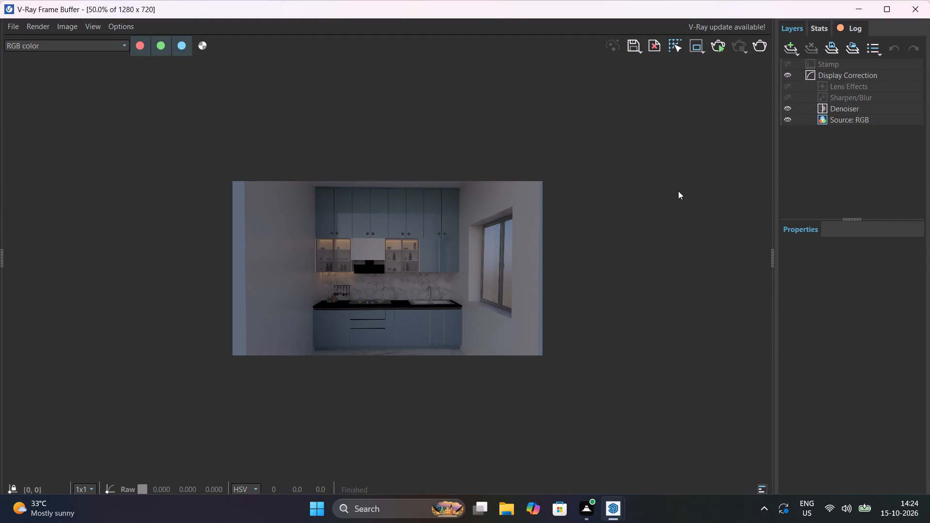
scroll(348, 304, up, 2)
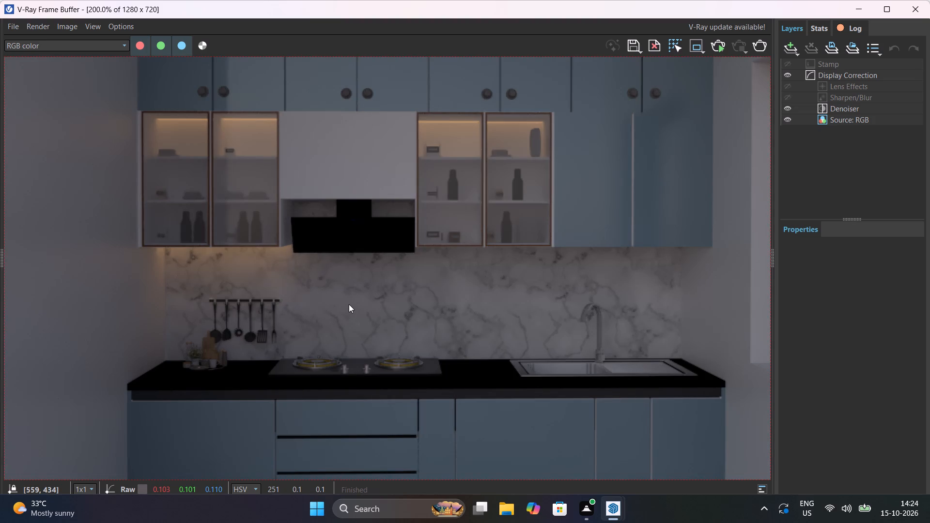
scroll(349, 305, down, 1)
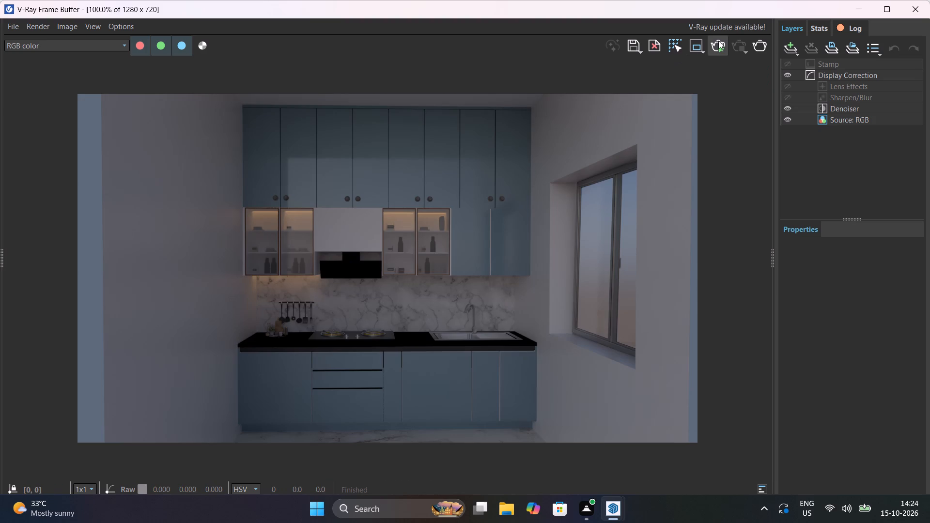
Start a V-Ray interactive render of the kitchen and close the frame buffer window.
click(718, 41)
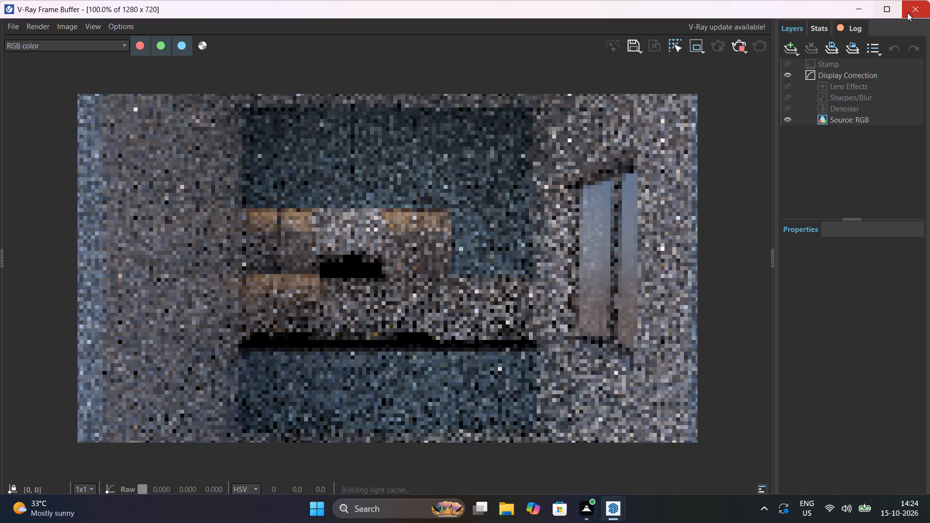
click(913, 11)
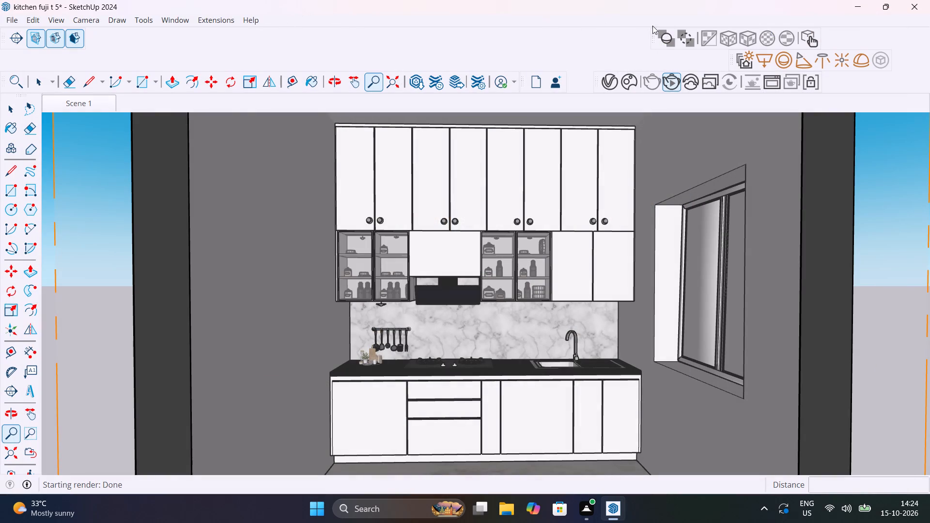
Add a Light Mix render element to the scene in the V-Ray Asset Editor.
click(632, 81)
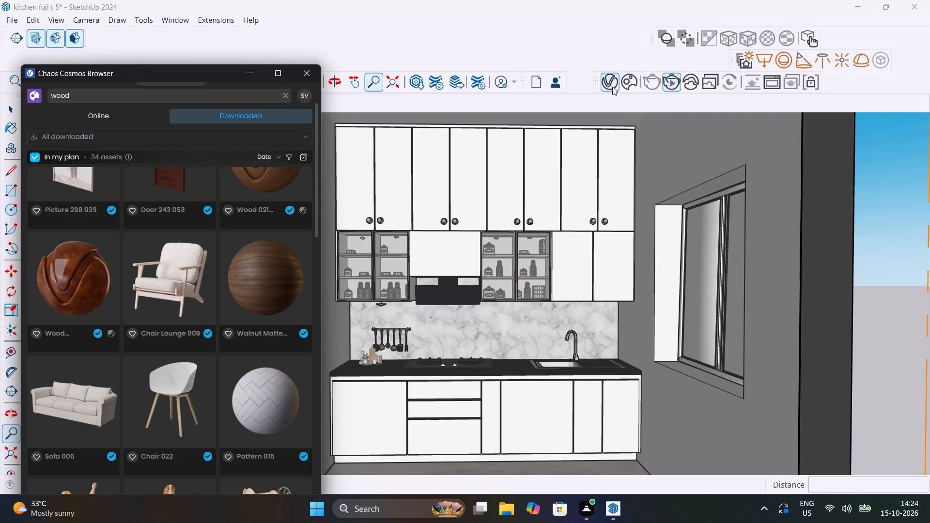
click(612, 87)
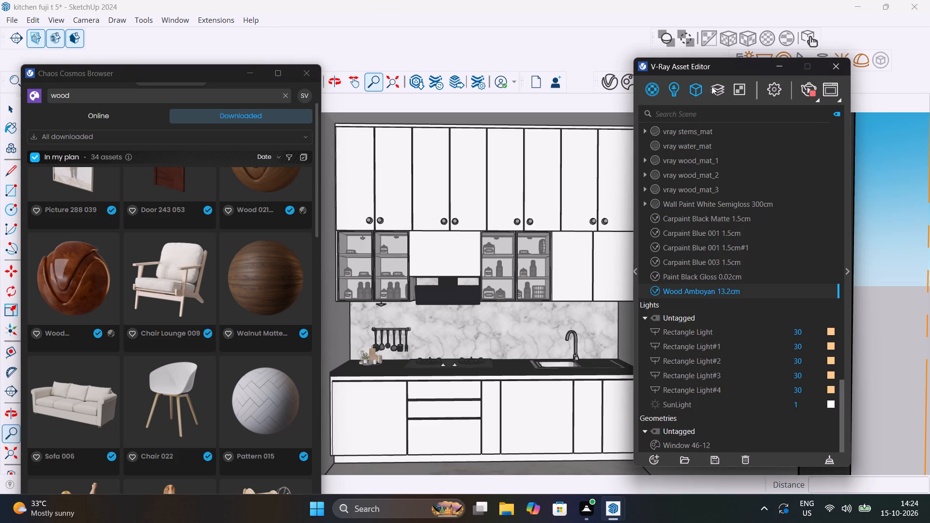
click(712, 86)
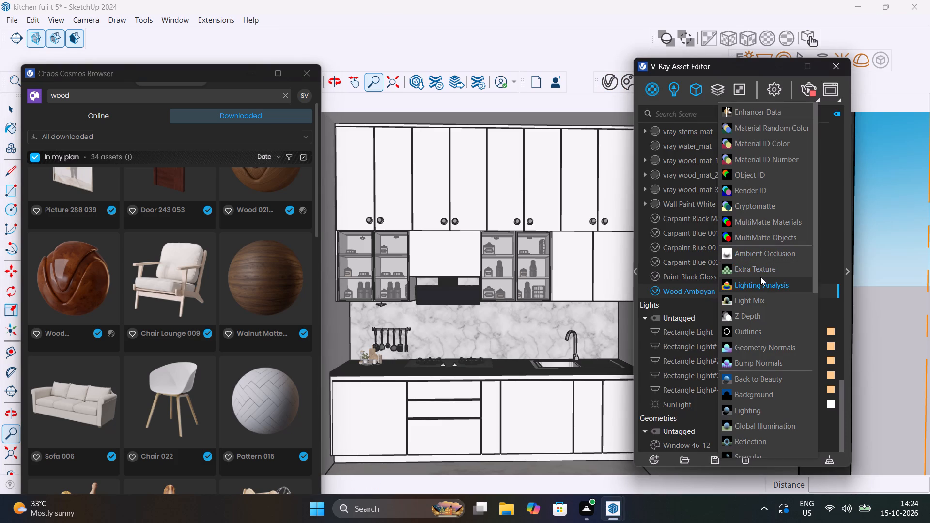
click(764, 295)
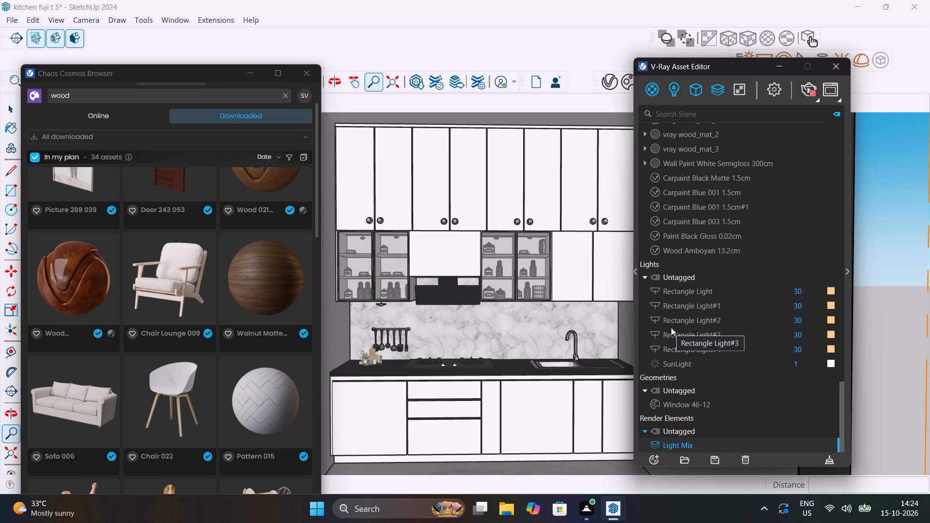
Stop the running render, close the Cosmos Browser and start a new interactive render of the kitchen.
click(807, 88)
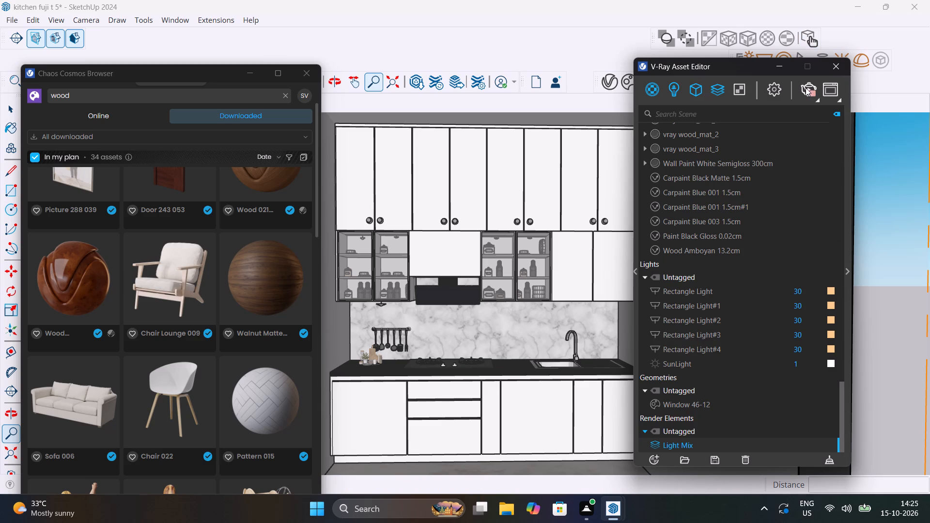
click(299, 75)
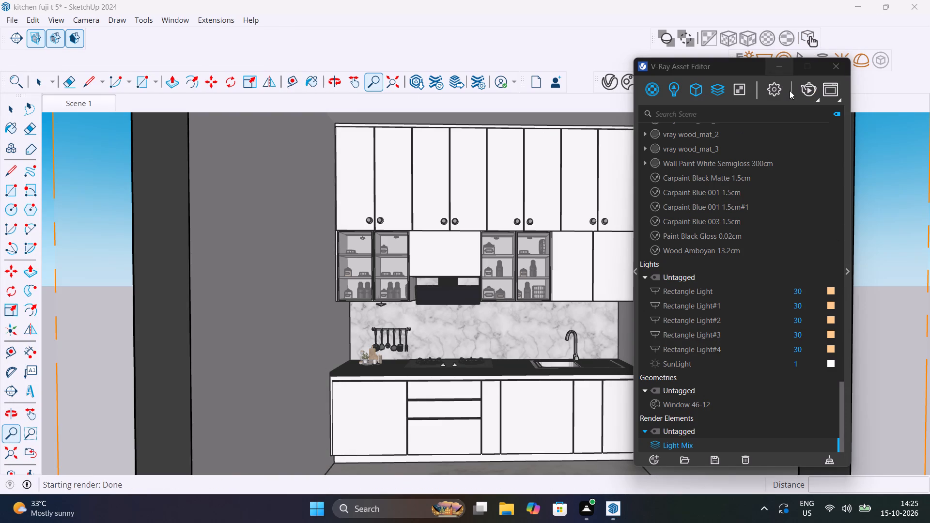
click(807, 93)
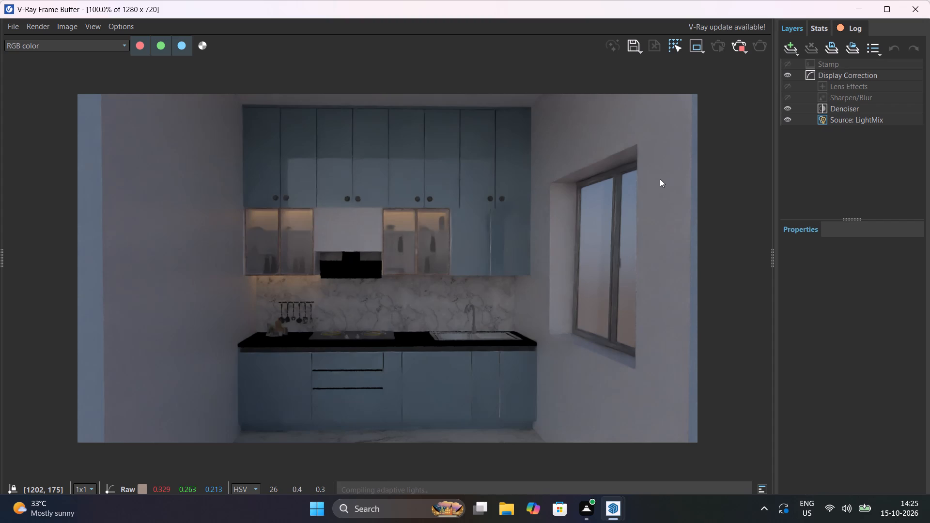
In the frame buffer's LightMix source, set the Rectangle Light intensity to 3.
click(847, 119)
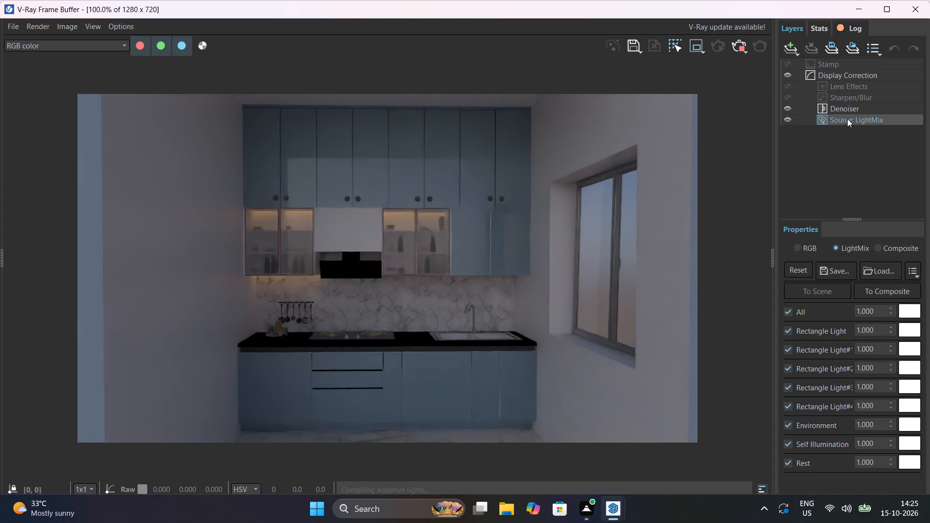
drag(880, 330, 837, 336)
key(BackSpace)
key(BackSpace)
key(BackSpace)
key(BackSpace)
key(BackSpace)
key(3)
key(Return)
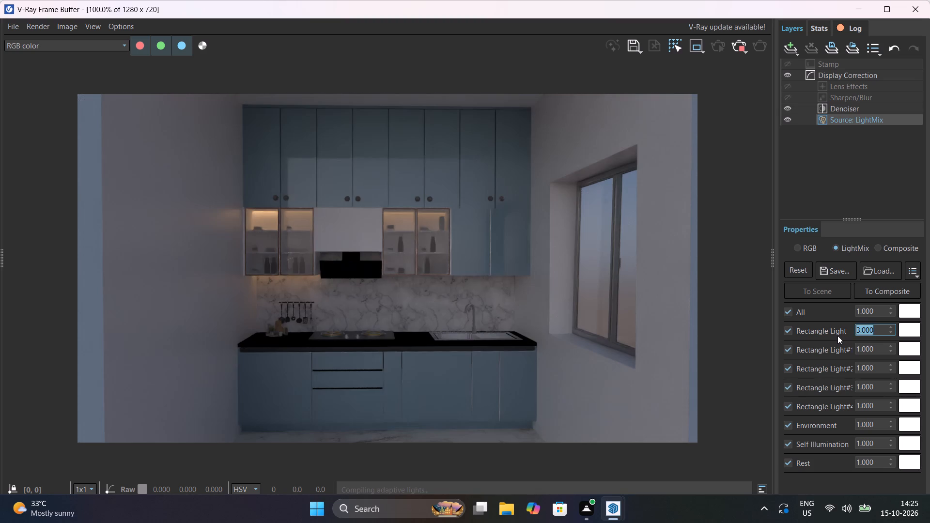
Set the Rectangle Light#1 intensity to 3 in the LightMix.
click(871, 348)
key(BackSpace)
key(BackSpace)
key(BackSpace)
key(BackSpace)
key(BackSpace)
key(BackSpace)
key(BackSpace)
key(BackSpace)
key(BackSpace)
key(BackSpace)
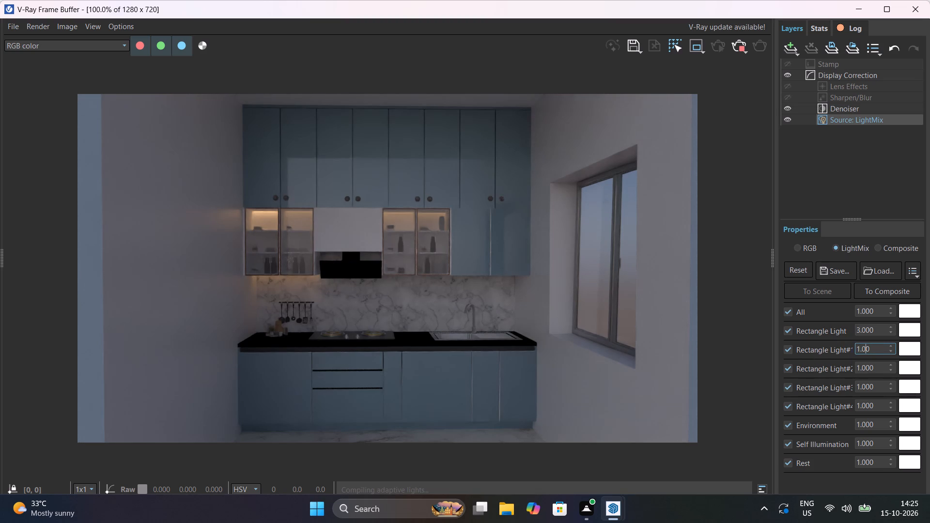
key(3)
key(Return)
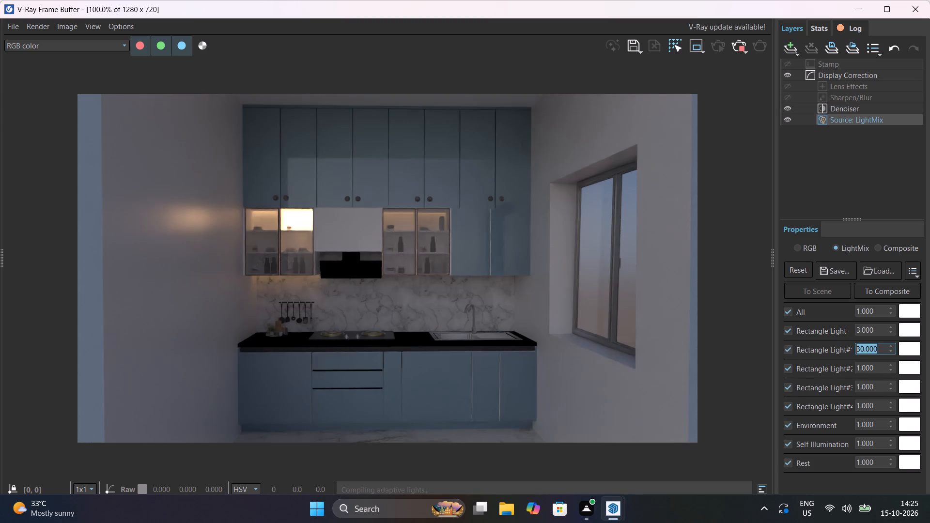
key(BackSpace)
key(3)
key(Return)
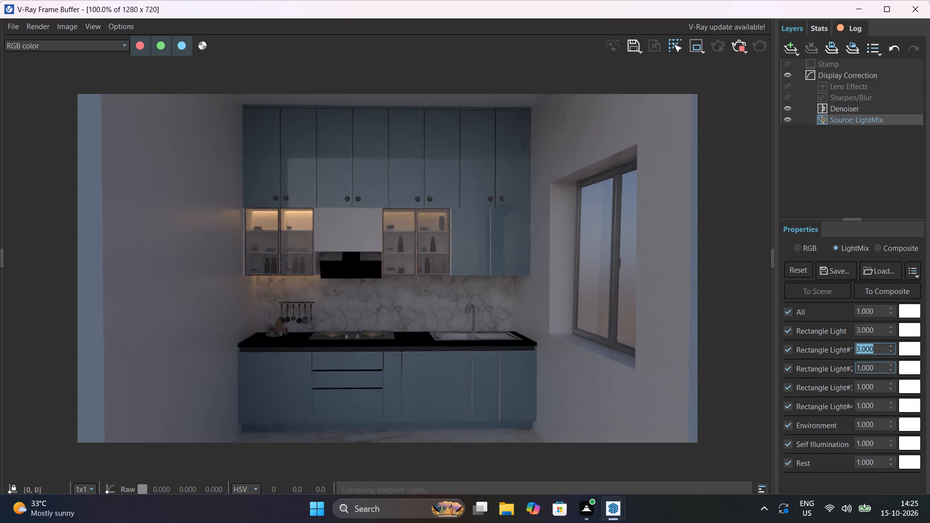
Set both Rectangle Light#2 and Rectangle Light#3 to an intensity of 3 in the LightMix.
drag(877, 365, 829, 365)
key(3)
key(Return)
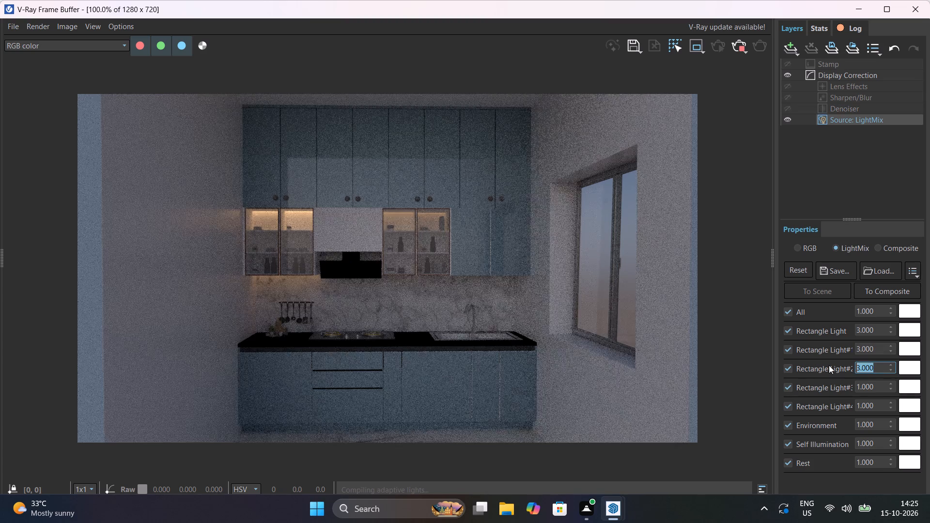
drag(878, 387, 828, 386)
key(3)
key(Return)
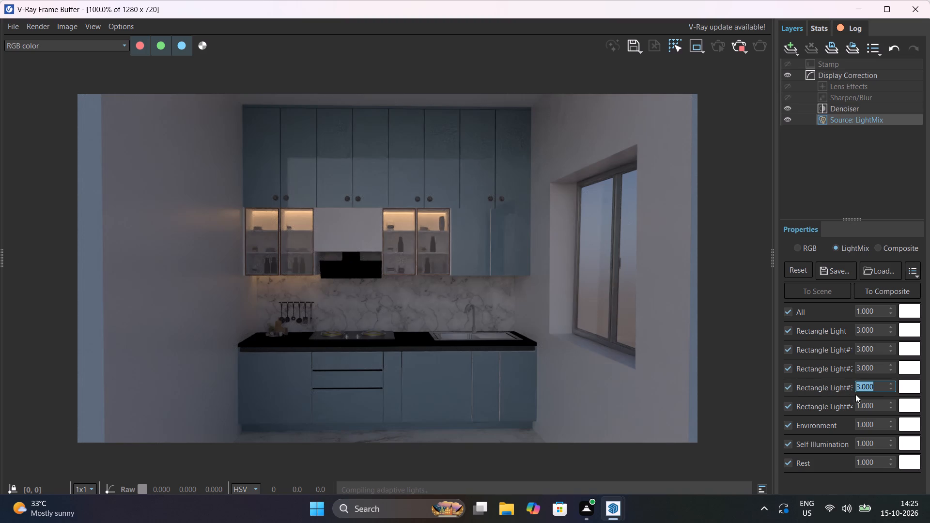
Try Rectangle Light#4 at an intensity of 3 in the LightMix and settle on 2.
drag(875, 407, 831, 403)
key(3)
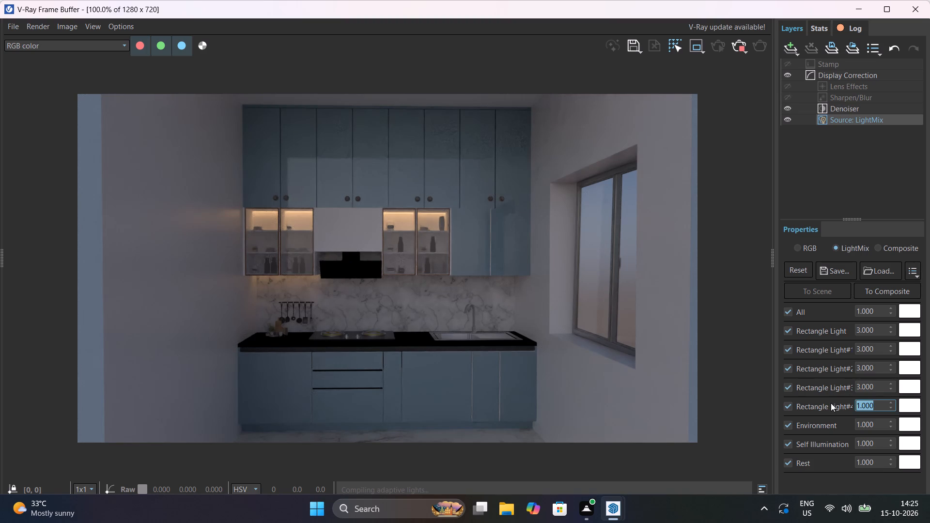
key(Return)
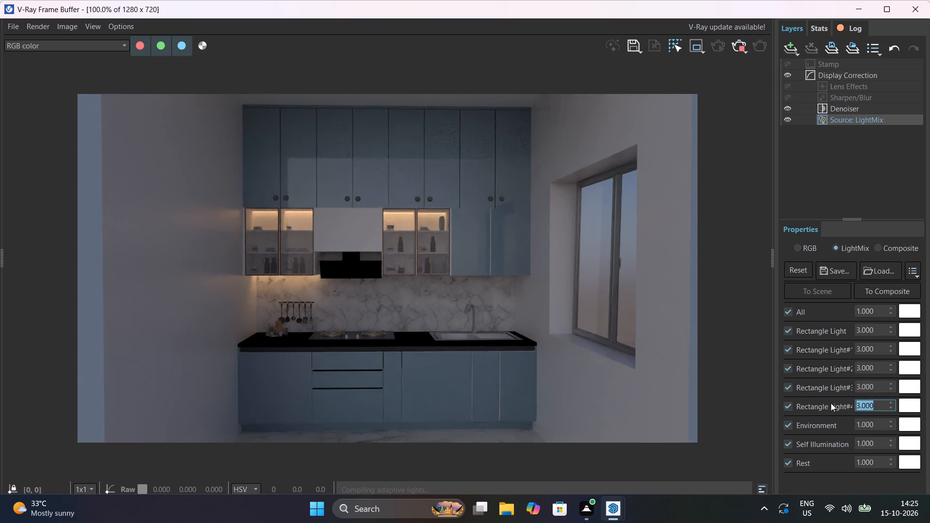
key(2)
key(Return)
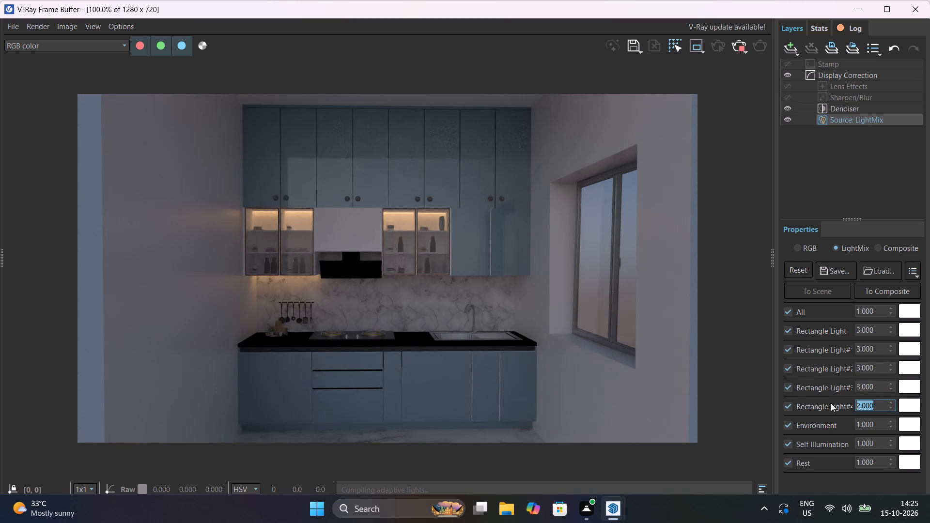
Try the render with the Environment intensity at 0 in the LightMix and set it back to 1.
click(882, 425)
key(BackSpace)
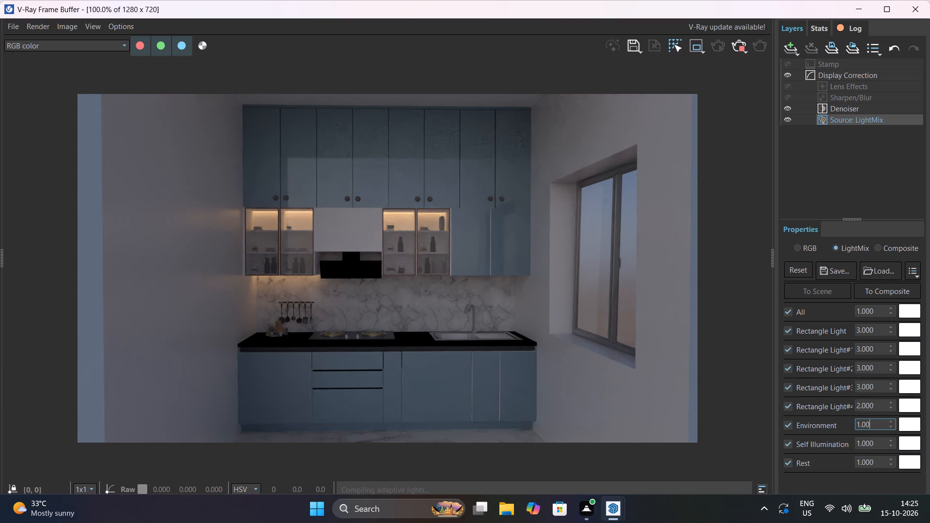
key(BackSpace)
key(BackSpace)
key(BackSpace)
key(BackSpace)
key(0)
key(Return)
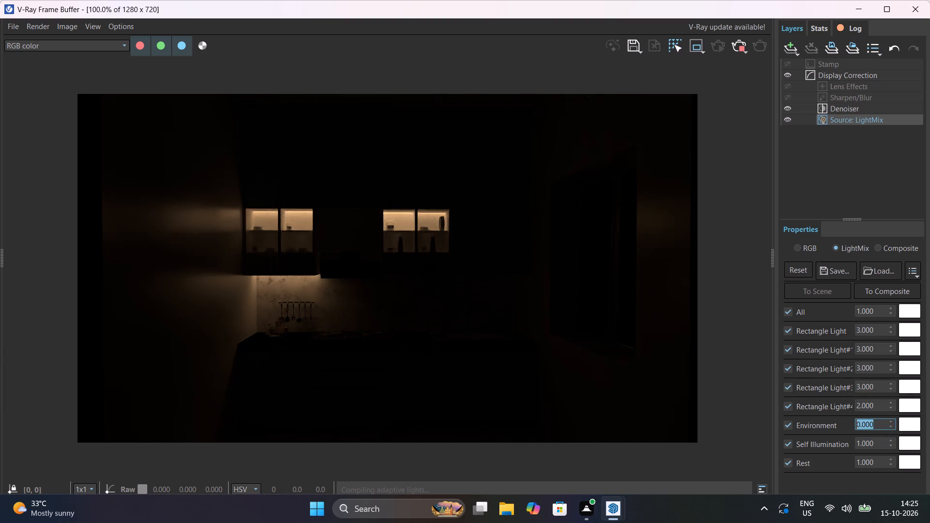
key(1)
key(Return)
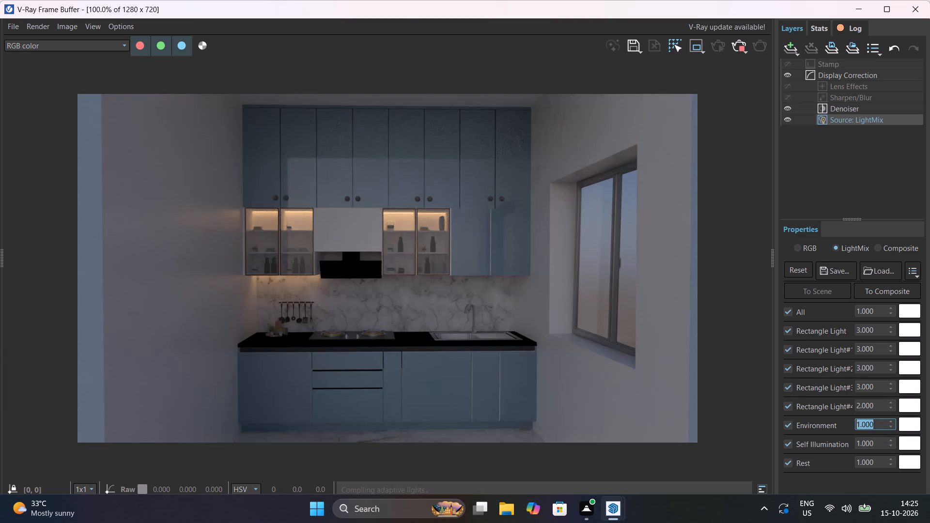
Brighten the render by raising the LightMix Environment intensity in whole steps from 2 up to 7.
key(2)
key(Return)
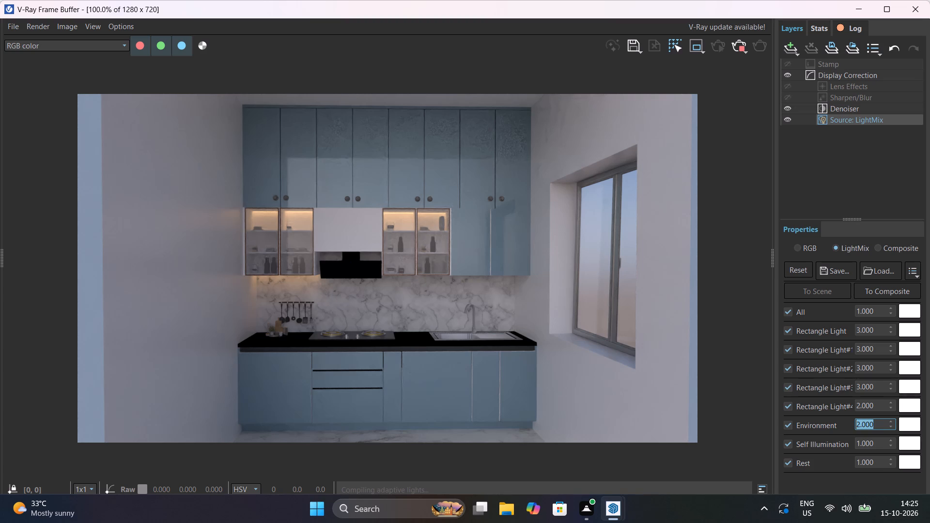
key(3)
key(Return)
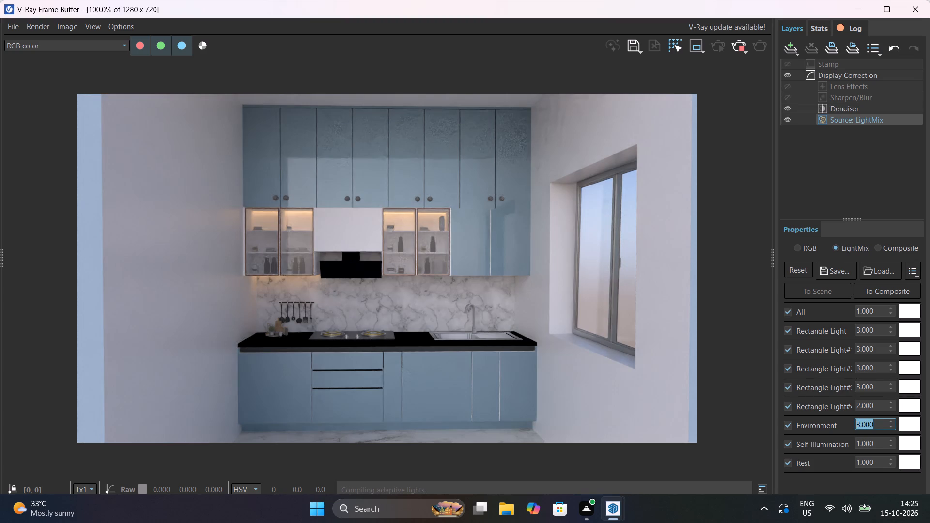
key(4)
key(Return)
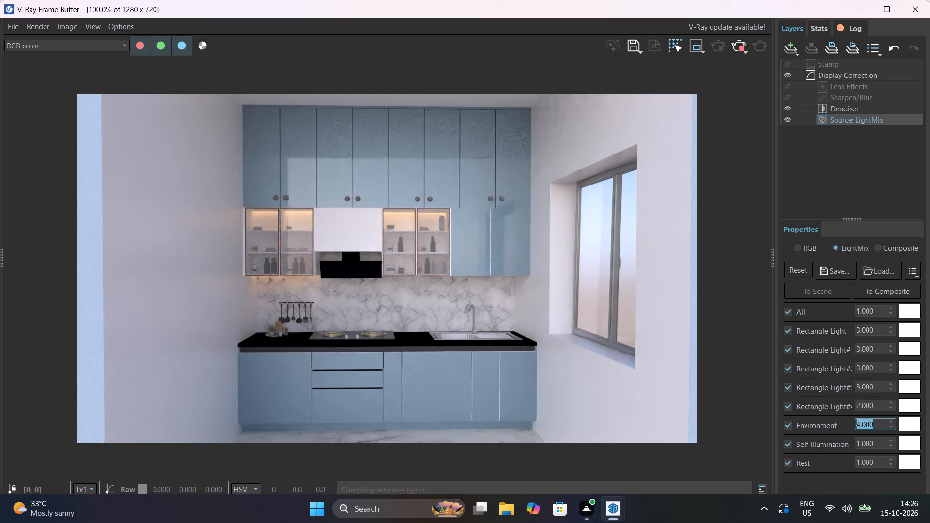
key(5)
key(Return)
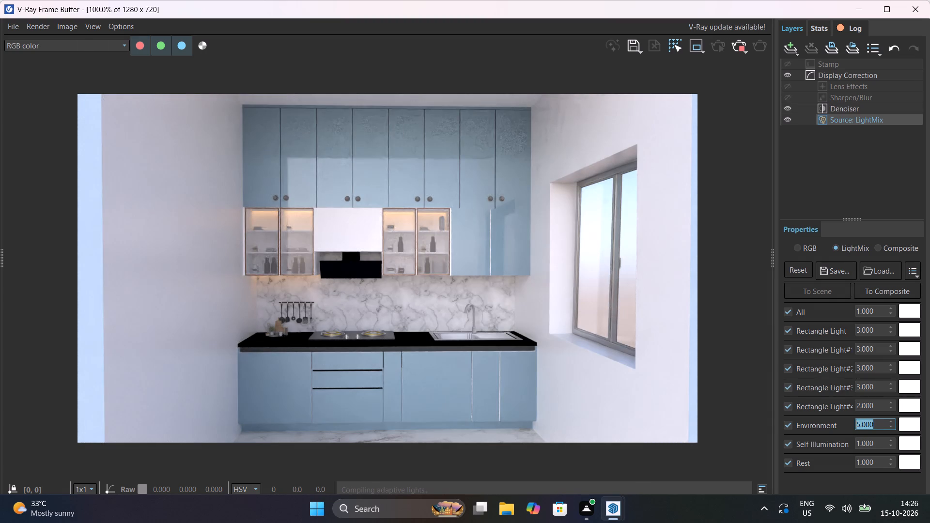
key(6)
key(Return)
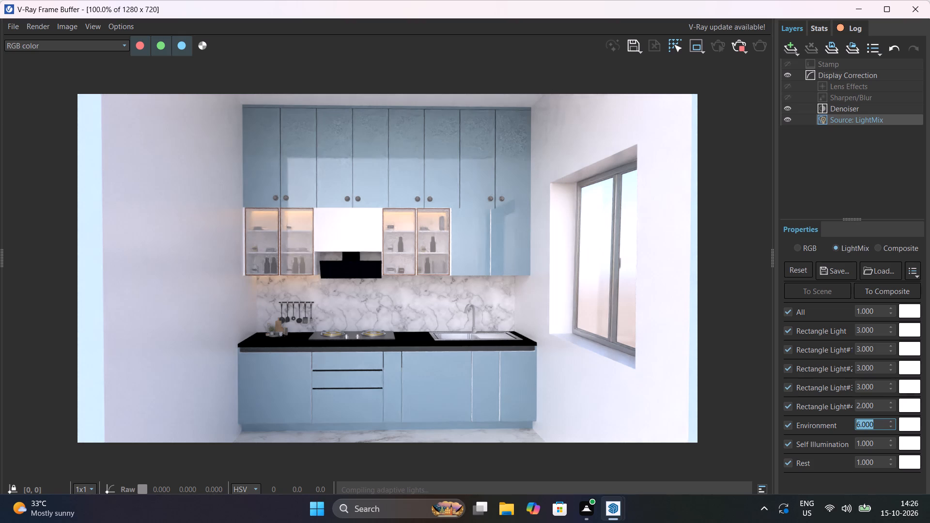
key(7)
key(Return)
Stop the interactive render and close the frame buffer window.
click(736, 46)
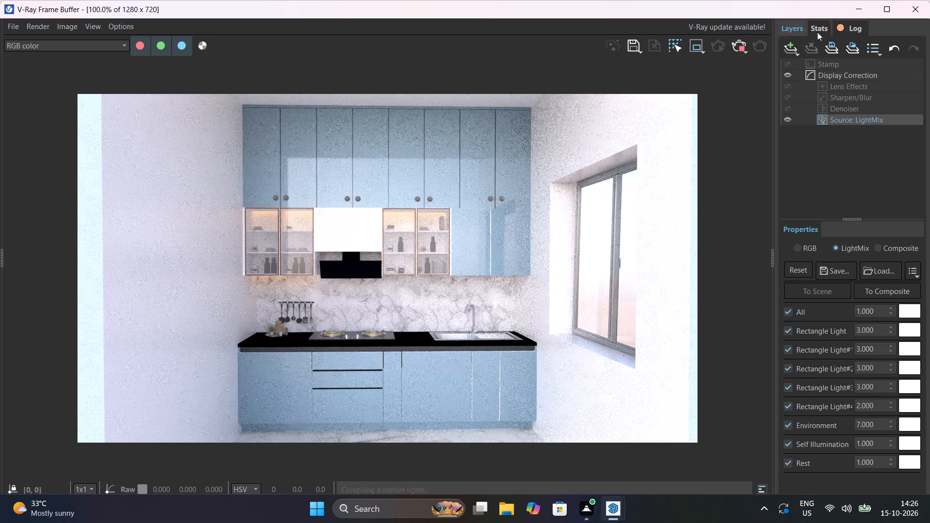
click(912, 12)
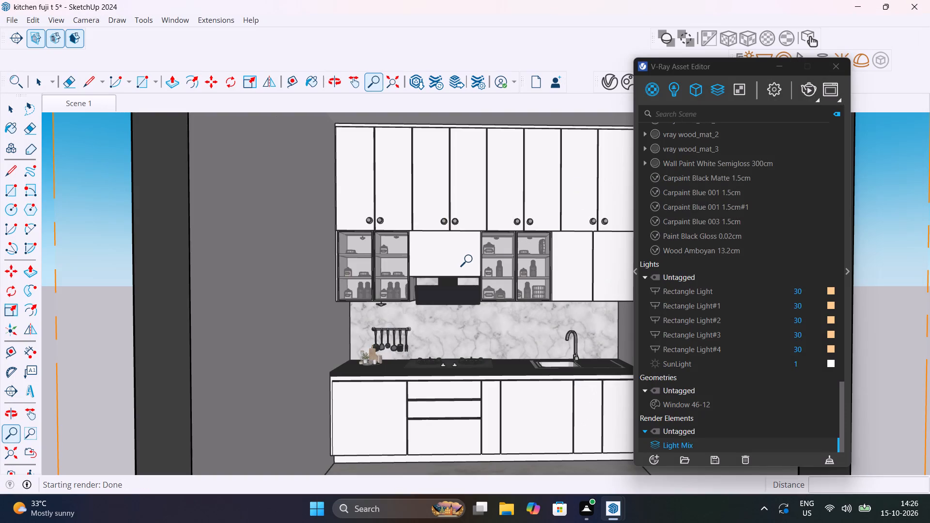
Apply the Wall Paint White Semigloss 300cm material to the front face of the cabinet panel above the range hood.
scroll(471, 260, up, 7)
key(space)
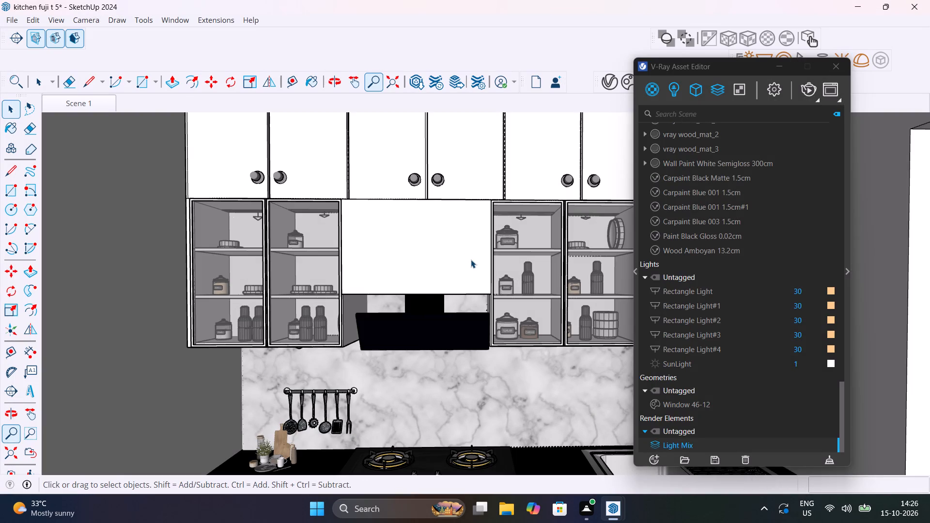
click(471, 260)
double_click(471, 260)
click(470, 260)
click(469, 260)
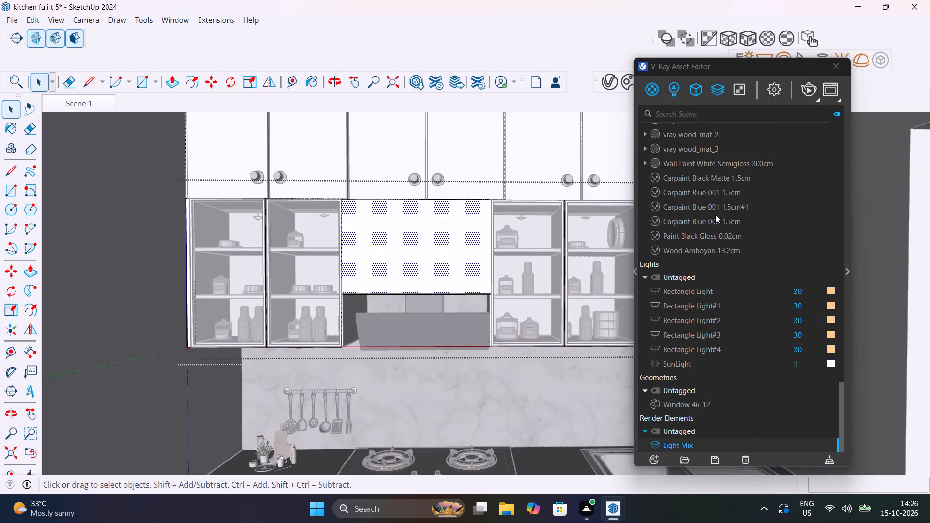
click(715, 166)
right_click(715, 166)
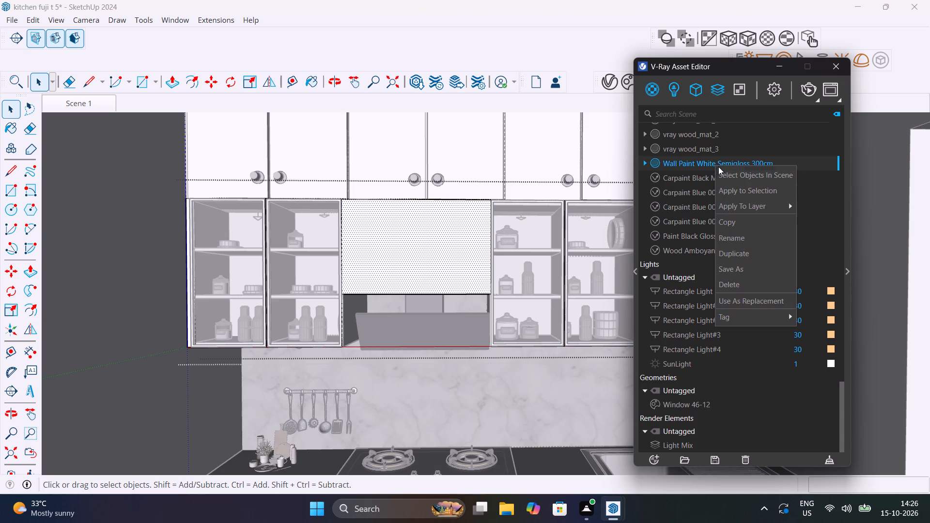
click(739, 188)
scroll(577, 261, down, 4)
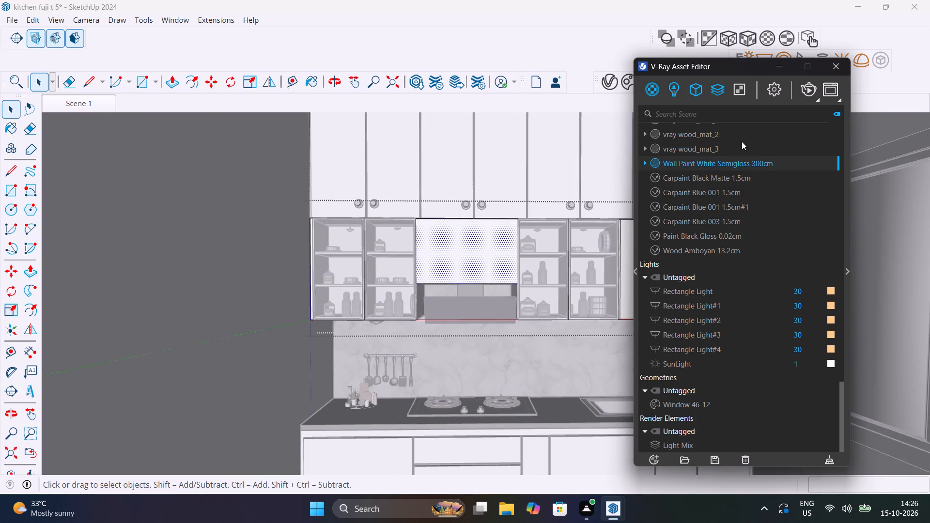
Restore the saved Scene 1 view and start an interactive render of the kitchen.
click(116, 105)
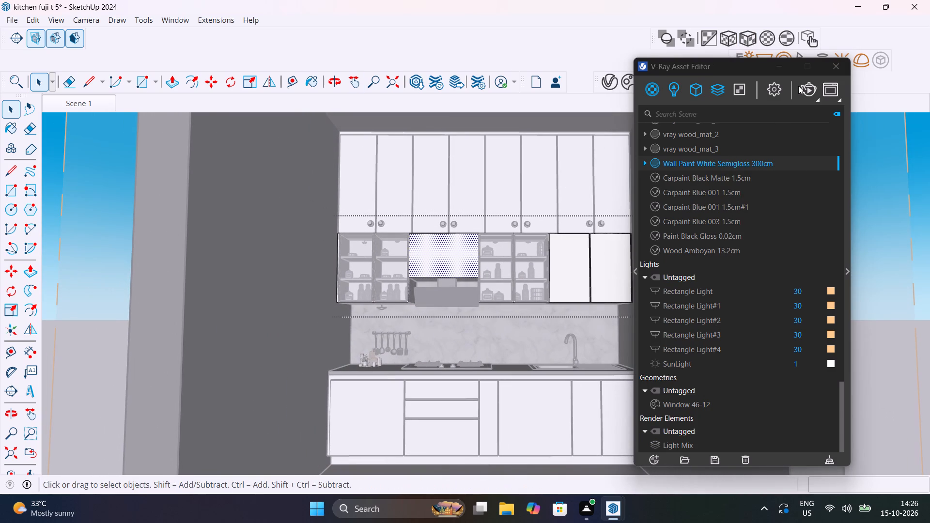
click(804, 89)
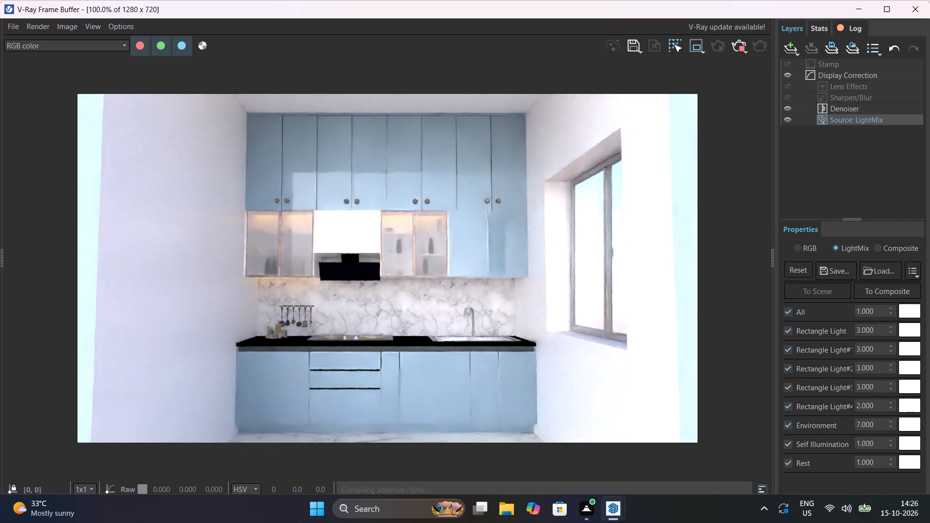
Set the Environment intensity to 1 and the Self Illumination intensity to 0 in the LightMix.
drag(880, 423, 839, 425)
key(1)
key(Return)
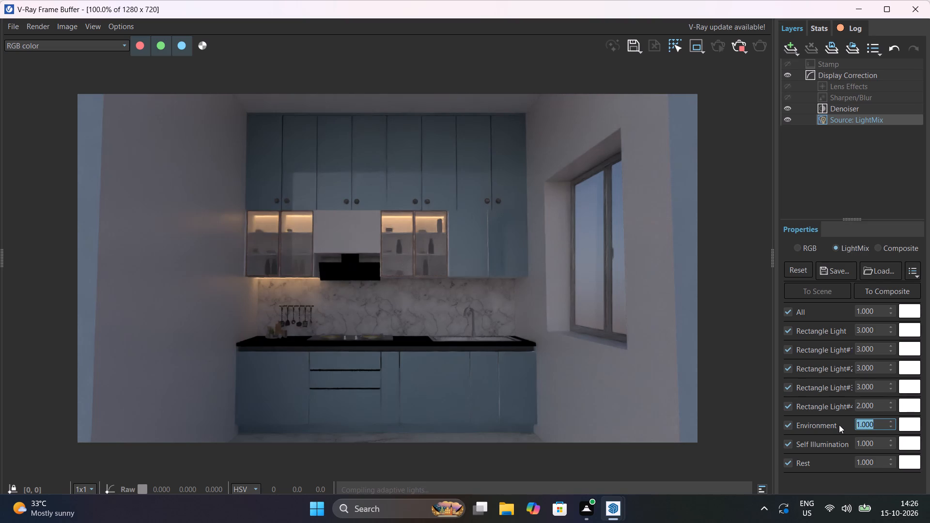
drag(875, 443, 831, 446)
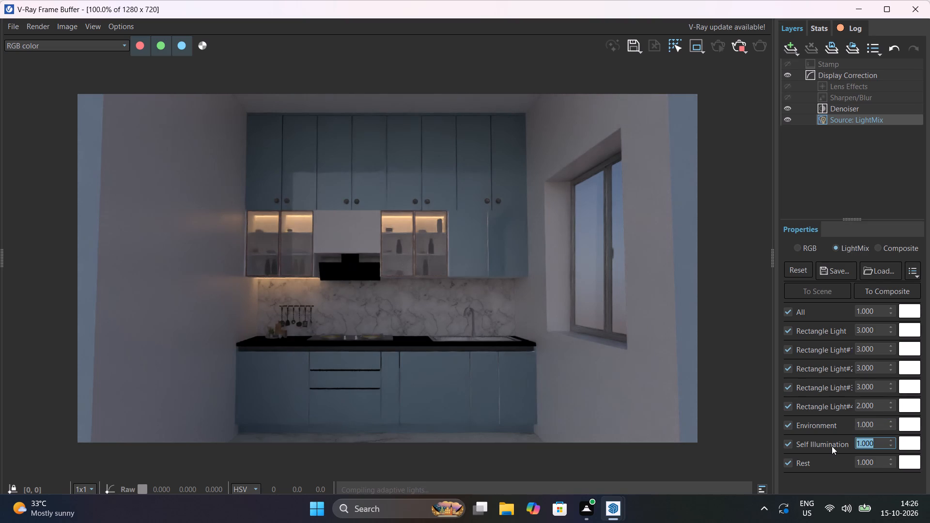
key(0)
key(Return)
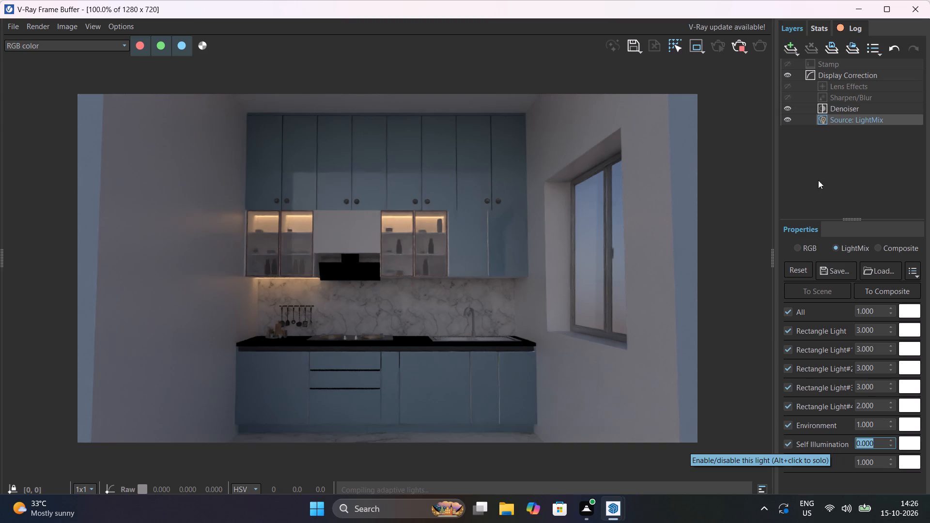
Enable the Sharpen/Blur layer with a sharpen amount of 5 and a sharpen radius of about 0.45.
click(836, 106)
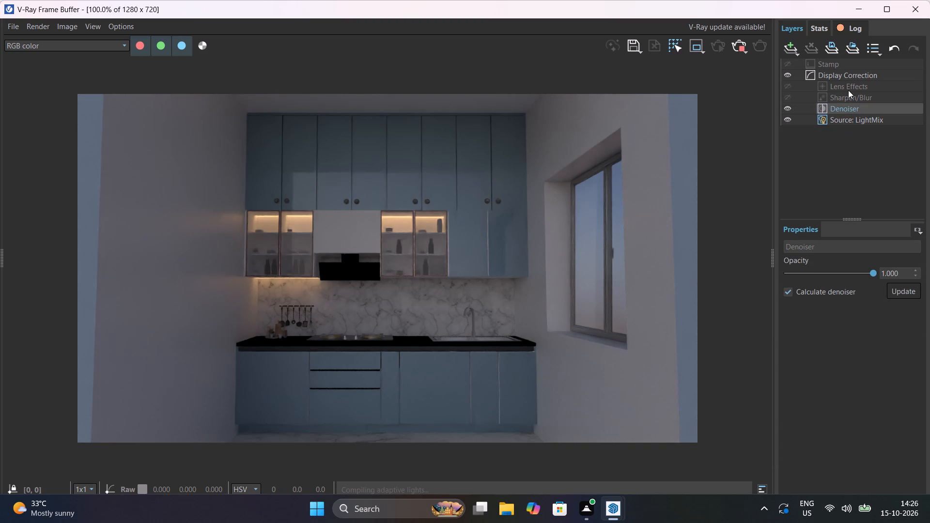
click(850, 94)
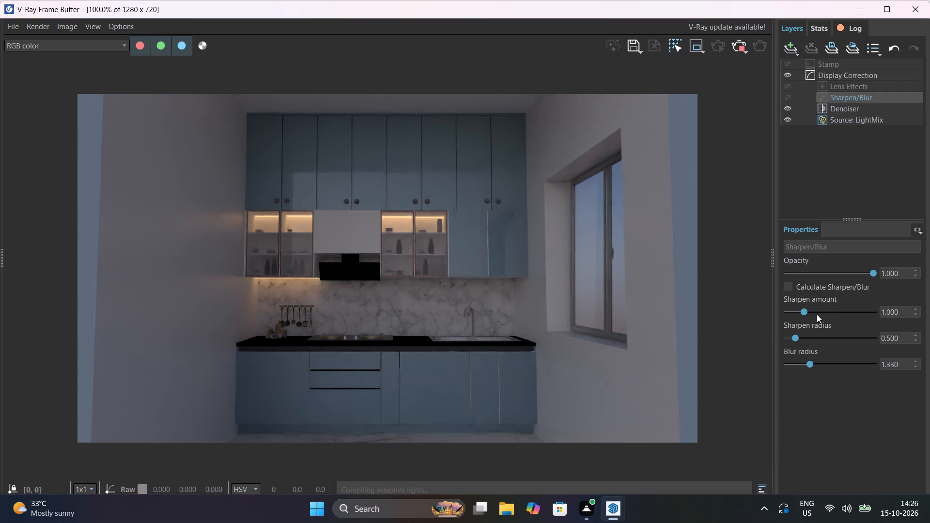
drag(803, 309, 882, 309)
click(830, 335)
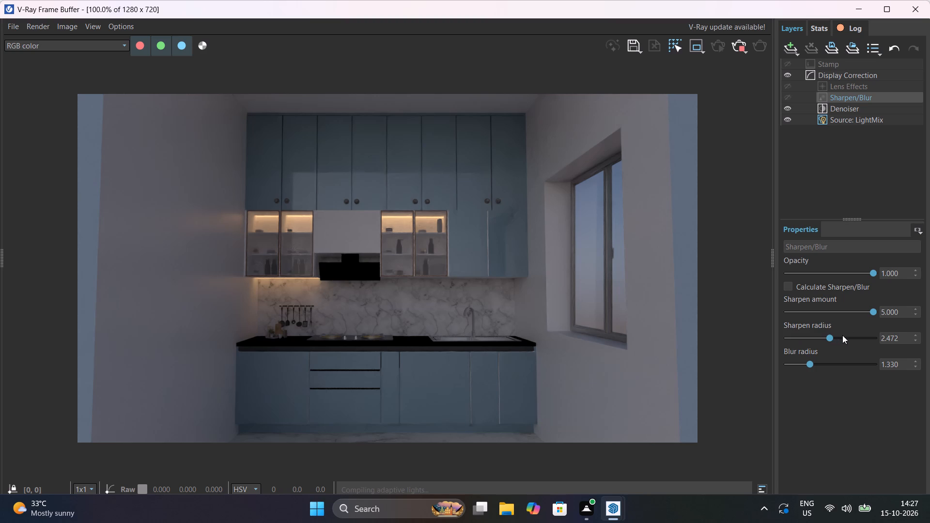
drag(843, 335, 795, 332)
click(786, 284)
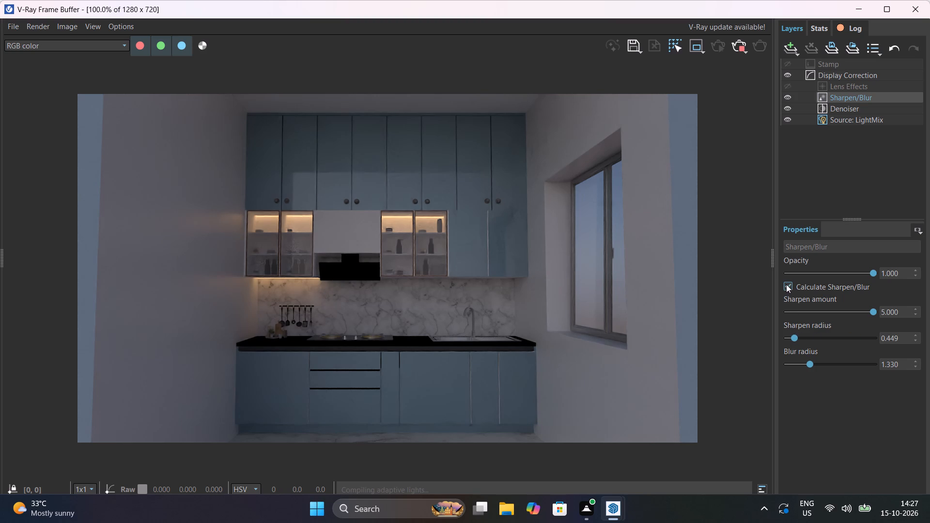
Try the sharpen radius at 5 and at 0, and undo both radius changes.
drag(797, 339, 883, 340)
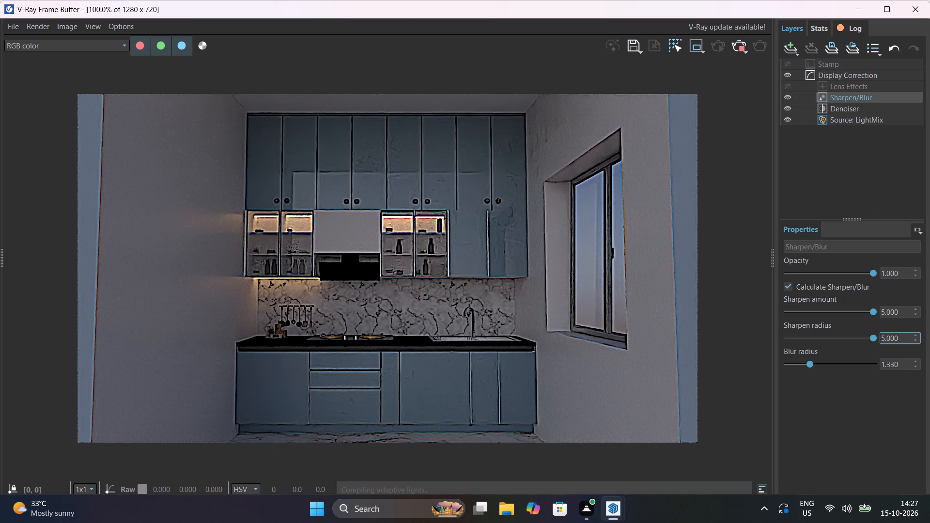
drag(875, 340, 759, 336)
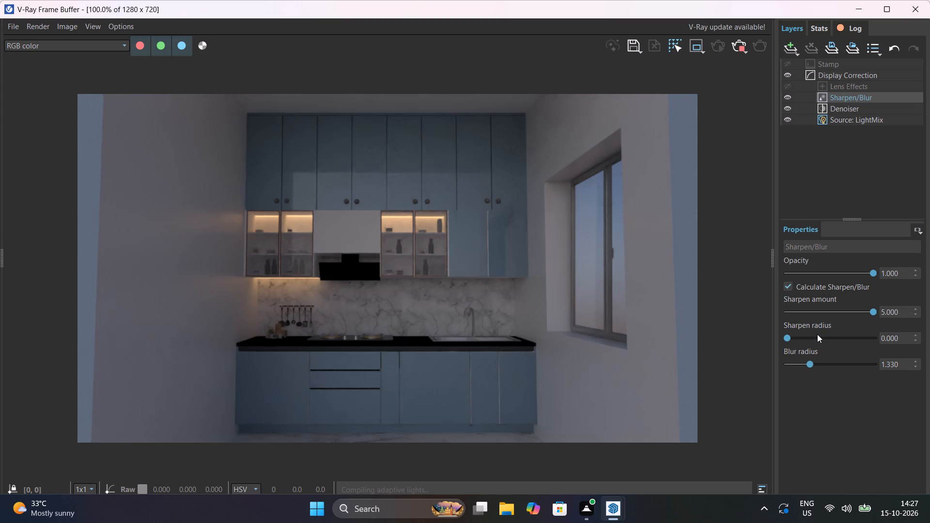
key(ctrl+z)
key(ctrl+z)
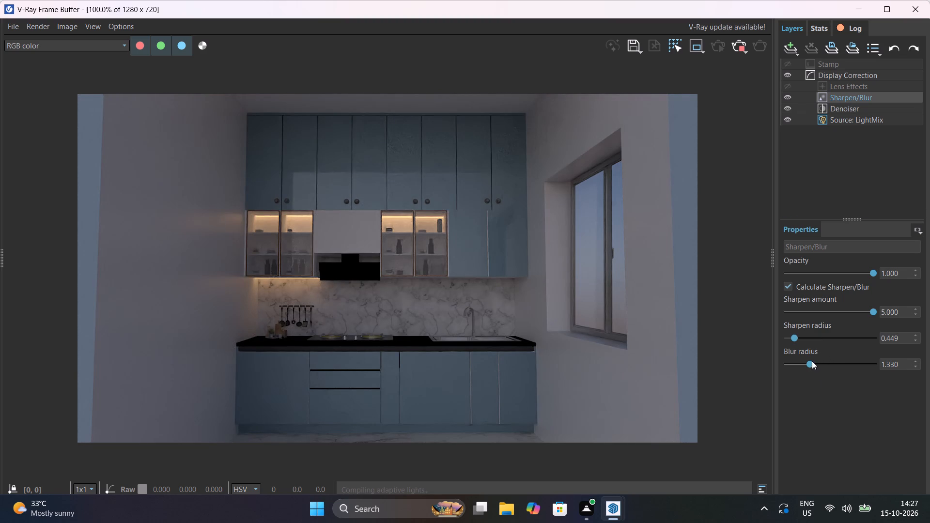
Set the Sharpen/Blur layer's blur radius to about 0.53.
drag(809, 362, 813, 365)
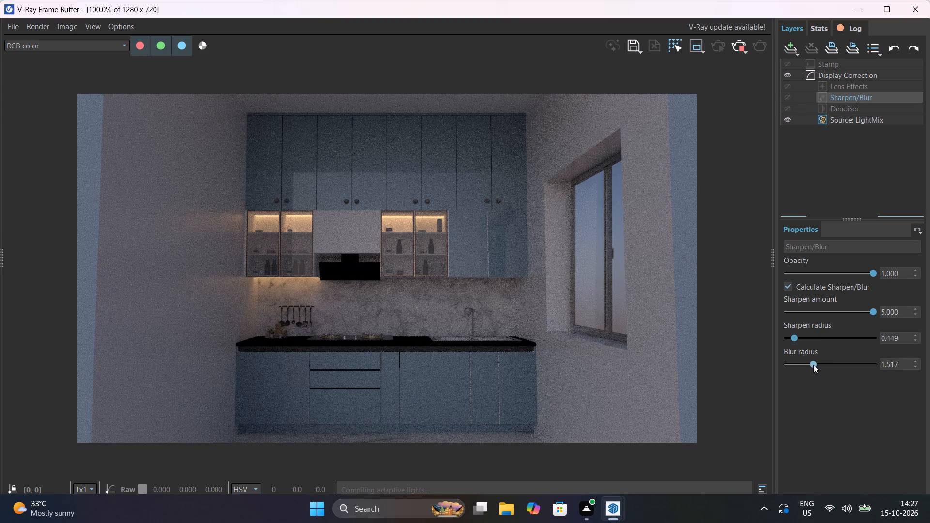
drag(813, 365, 798, 365)
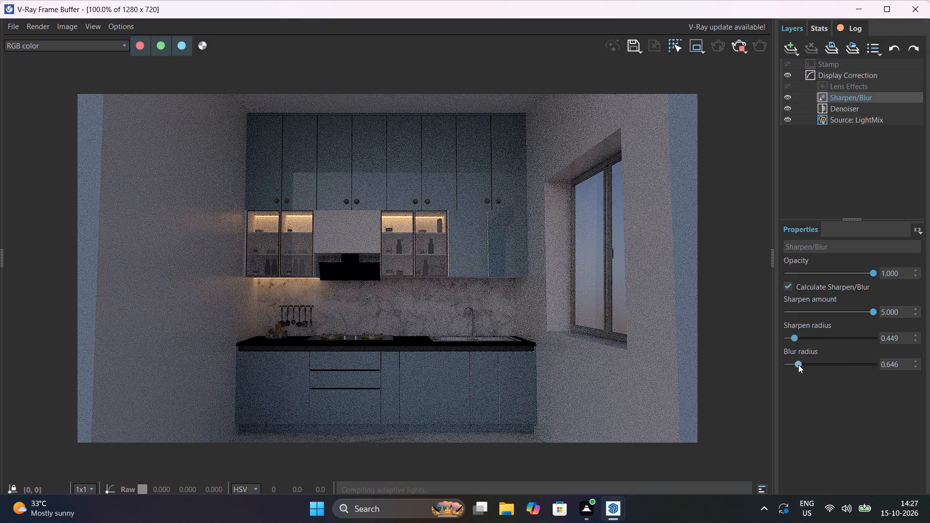
drag(798, 365, 796, 367)
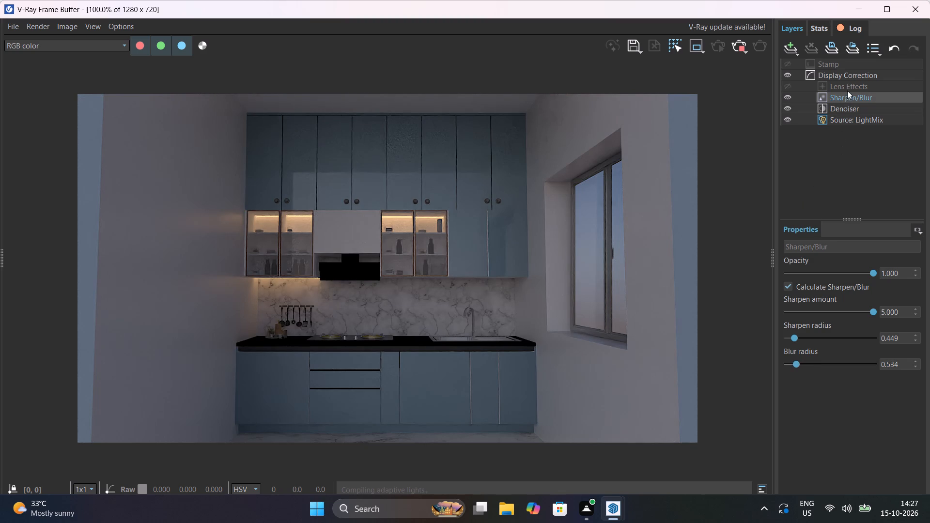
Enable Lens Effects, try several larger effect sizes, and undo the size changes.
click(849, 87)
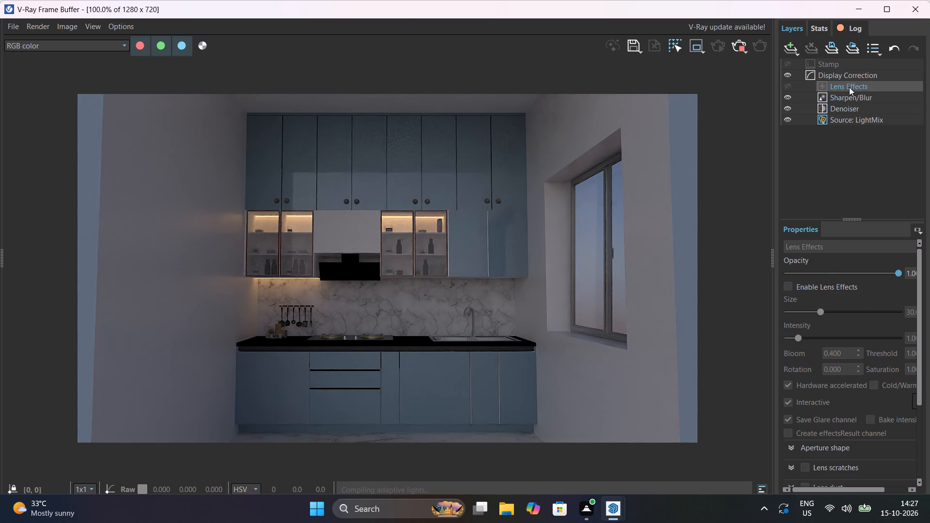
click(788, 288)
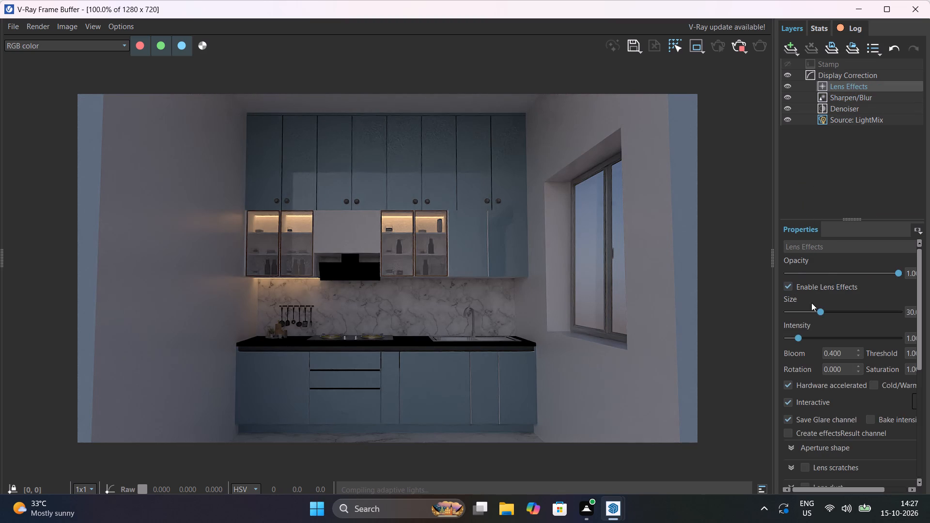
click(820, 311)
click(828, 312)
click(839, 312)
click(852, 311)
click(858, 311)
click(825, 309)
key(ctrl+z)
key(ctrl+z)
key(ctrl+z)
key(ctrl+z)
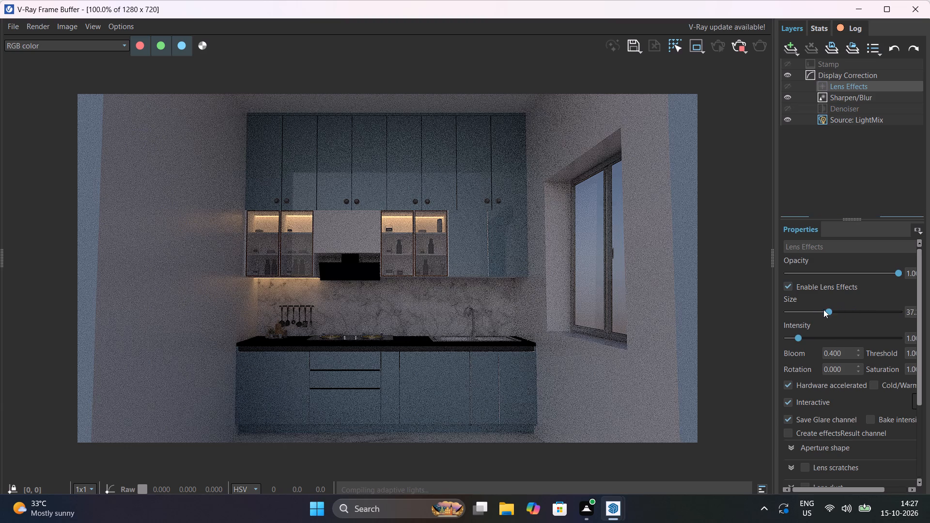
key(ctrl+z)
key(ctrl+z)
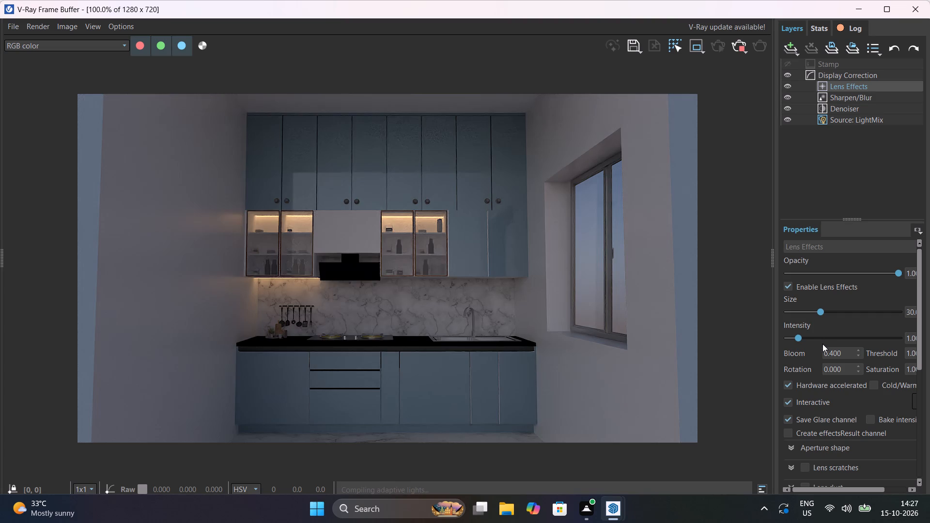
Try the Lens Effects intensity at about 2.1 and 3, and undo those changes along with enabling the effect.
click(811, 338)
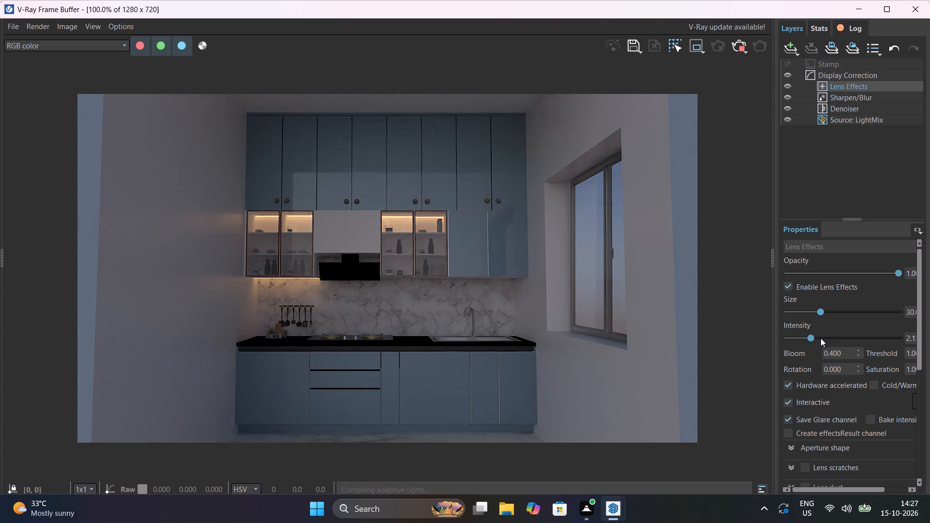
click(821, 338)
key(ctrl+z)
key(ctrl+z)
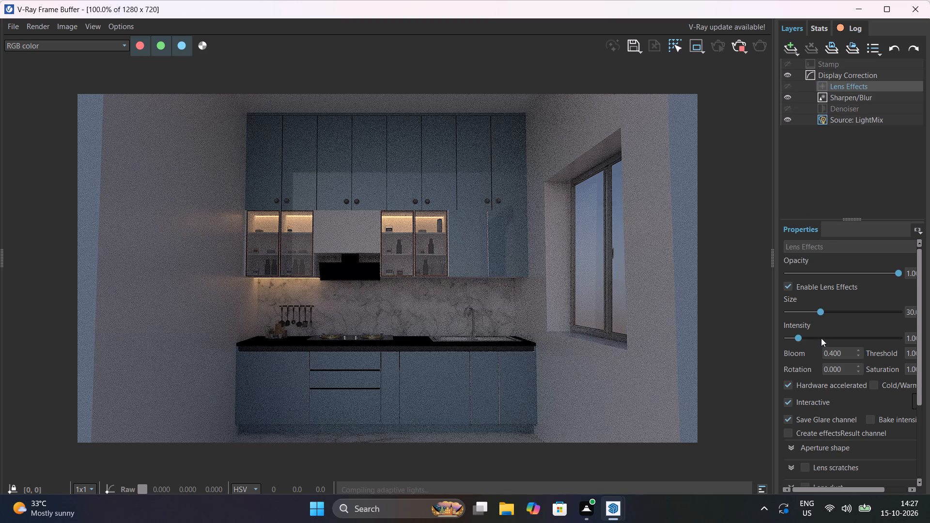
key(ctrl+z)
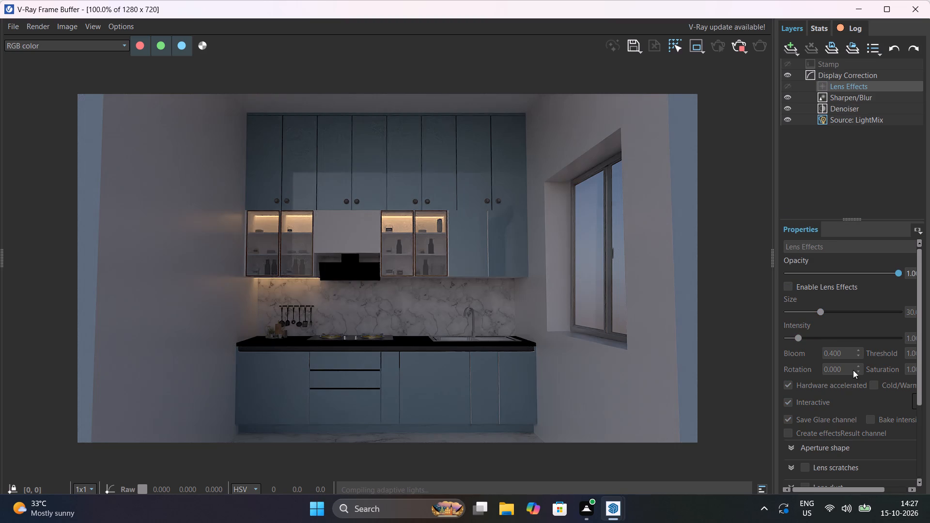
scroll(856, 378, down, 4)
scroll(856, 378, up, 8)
Brighten the render by raising the Display Correction exposure to about 2.33, comparing it with lower exposures.
click(845, 77)
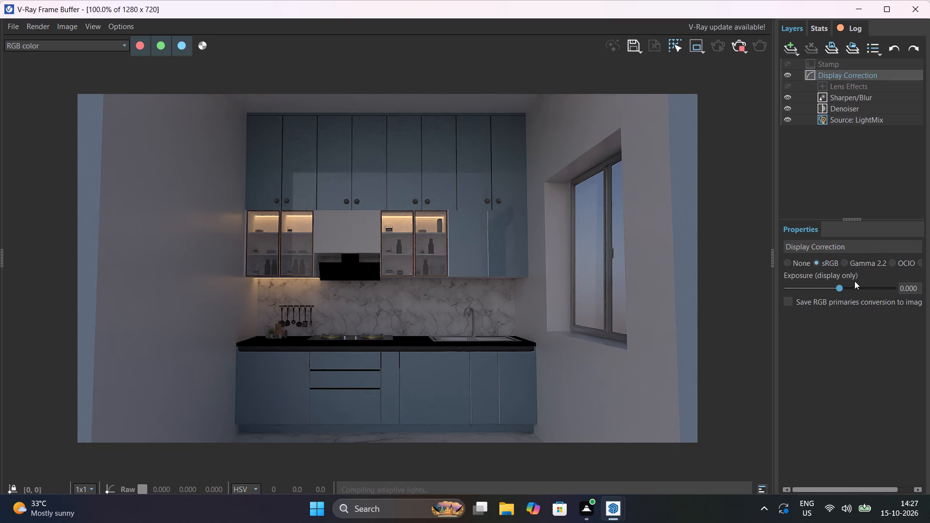
click(850, 286)
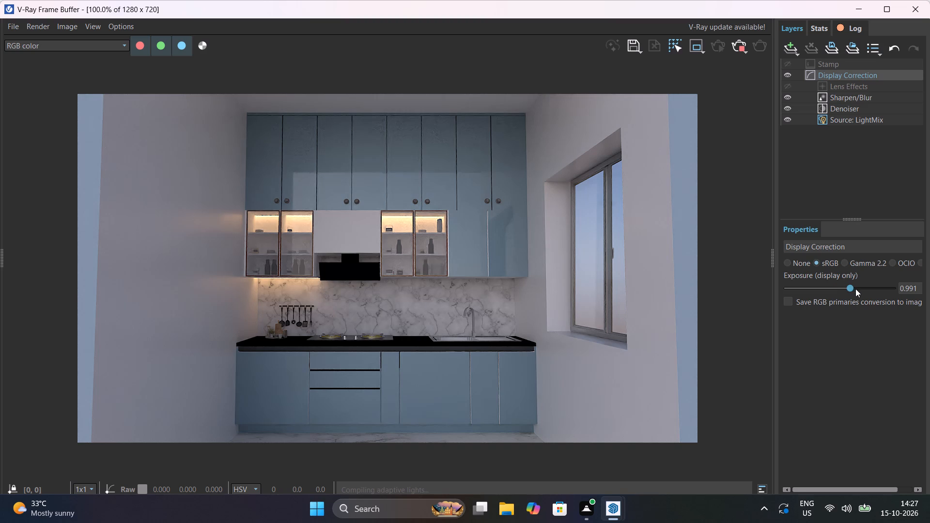
click(855, 289)
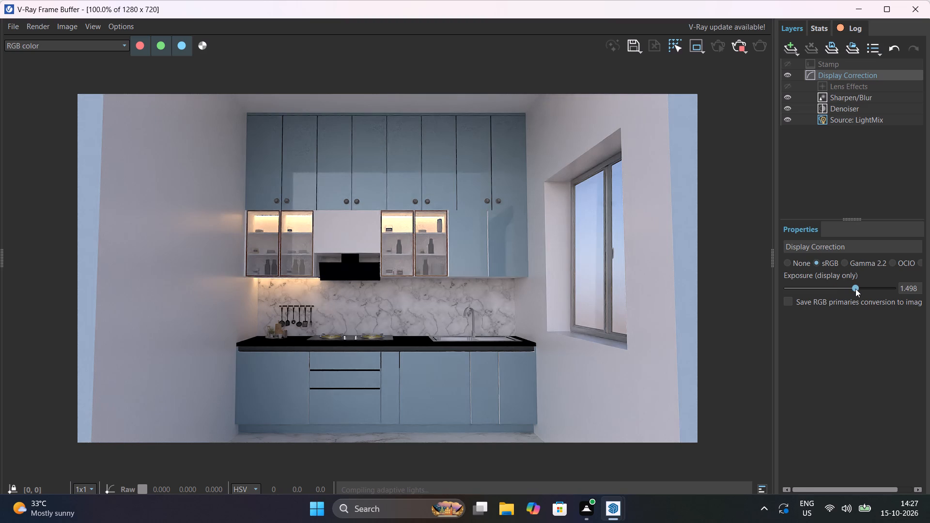
click(863, 289)
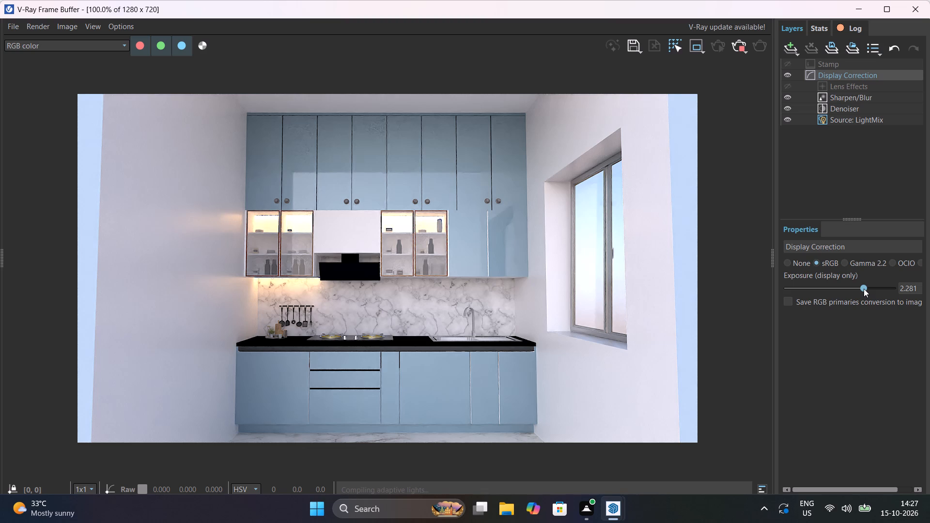
click(855, 289)
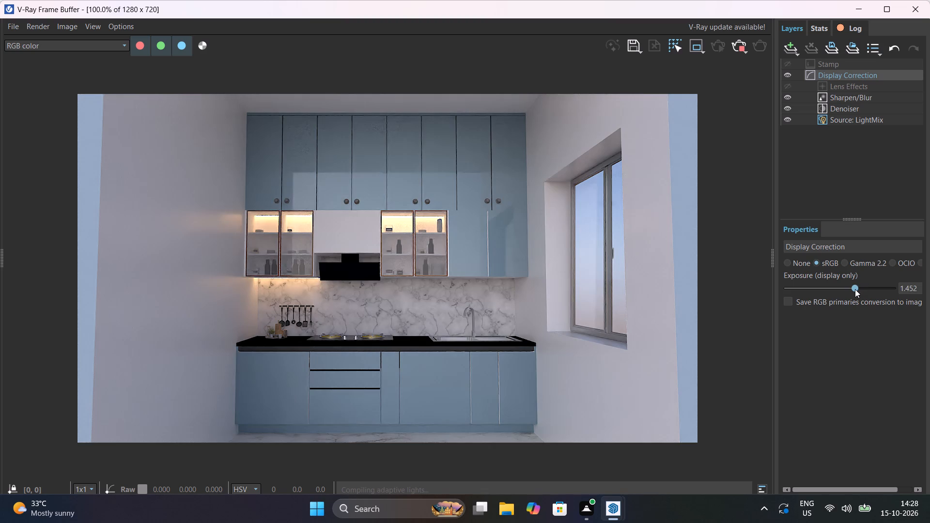
click(864, 289)
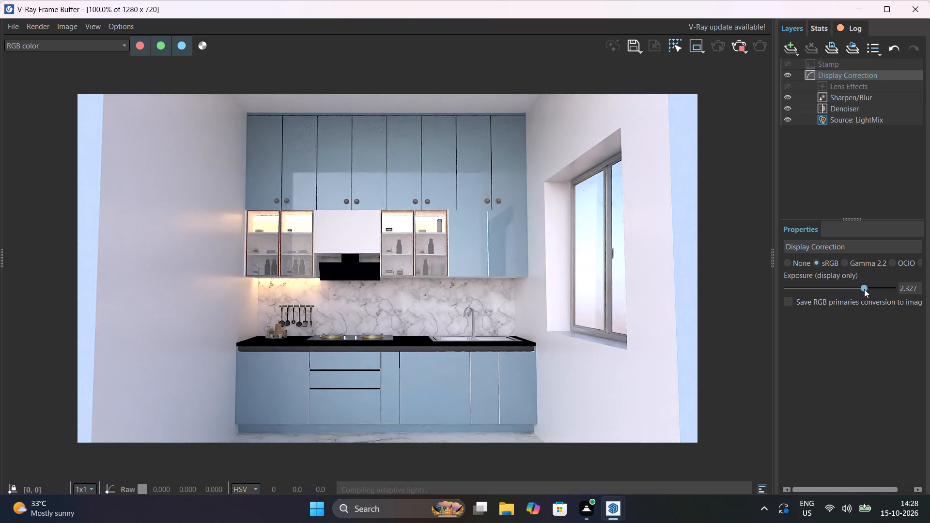
Set the LightMix intensities of Rectangle Light, Rectangle Light#1 and Rectangle Light#2 to 2.
click(846, 122)
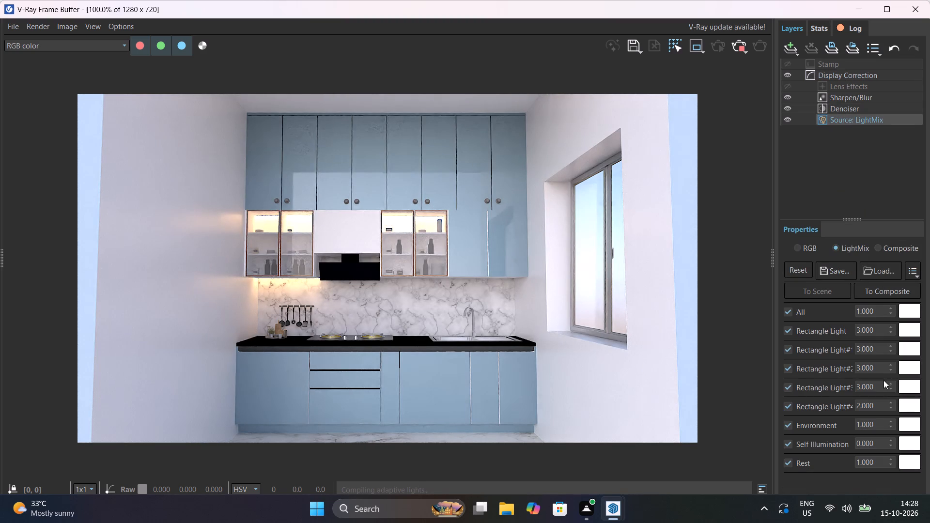
drag(881, 330, 869, 330)
drag(869, 330, 836, 331)
key(2)
key(Return)
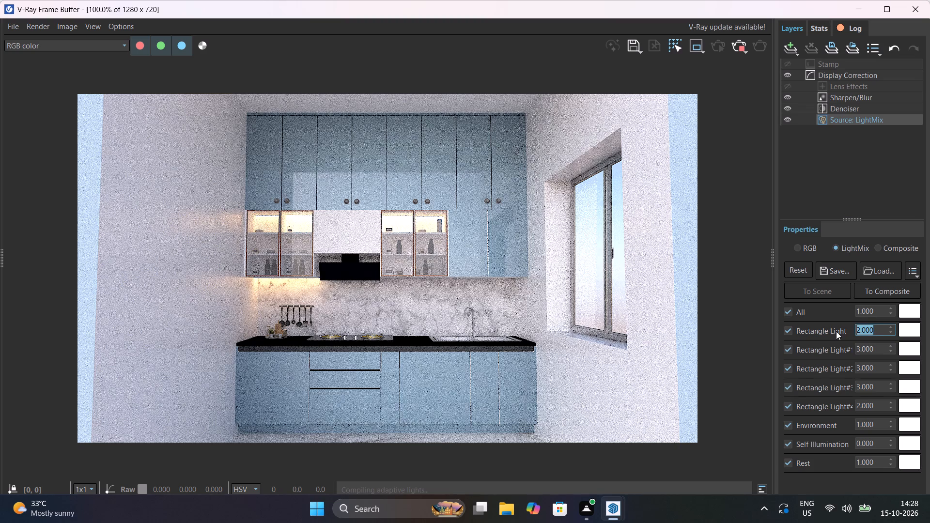
click(878, 346)
key(BackSpace)
key(BackSpace)
key(BackSpace)
key(BackSpace)
key(BackSpace)
key(BackSpace)
key(BackSpace)
key(BackSpace)
key(BackSpace)
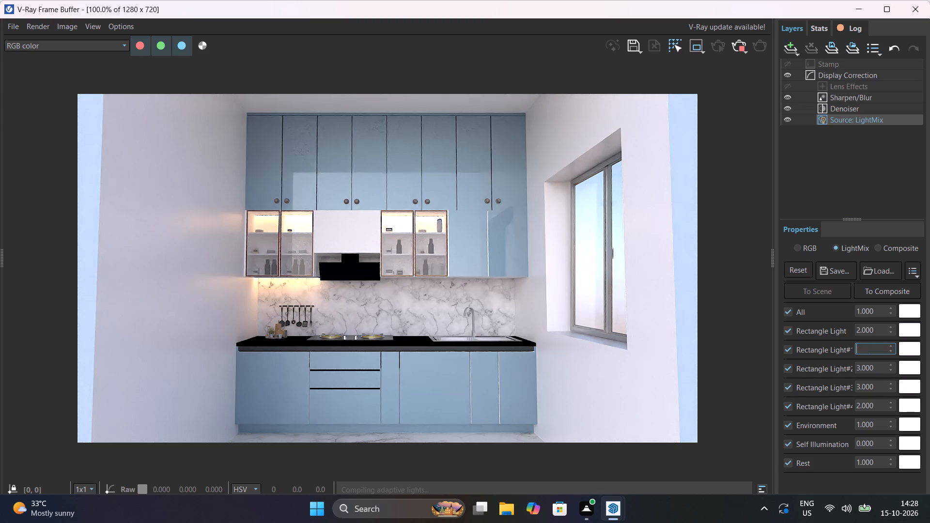
key(2)
key(Return)
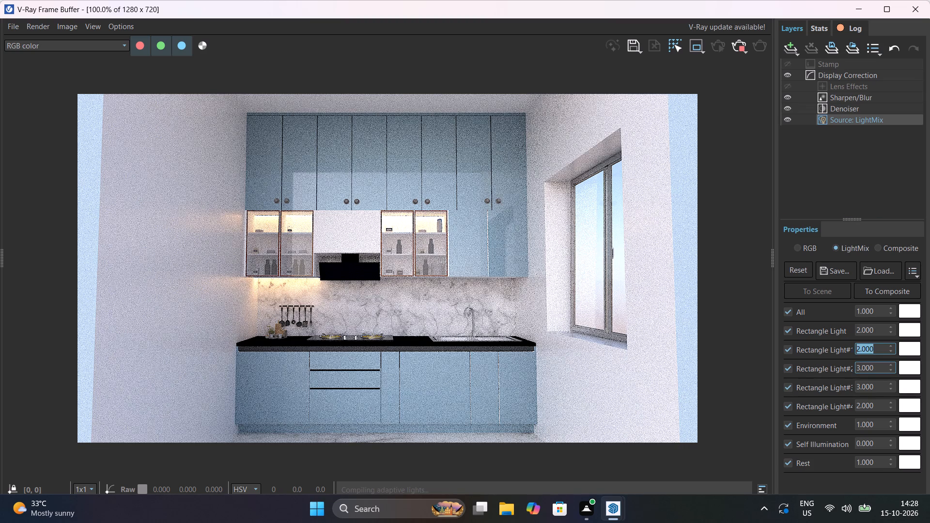
click(876, 368)
key(BackSpace)
key(BackSpace)
key(BackSpace)
key(BackSpace)
key(BackSpace)
key(BackSpace)
key(BackSpace)
key(BackSpace)
key(BackSpace)
key(BackSpace)
key(2)
key(Return)
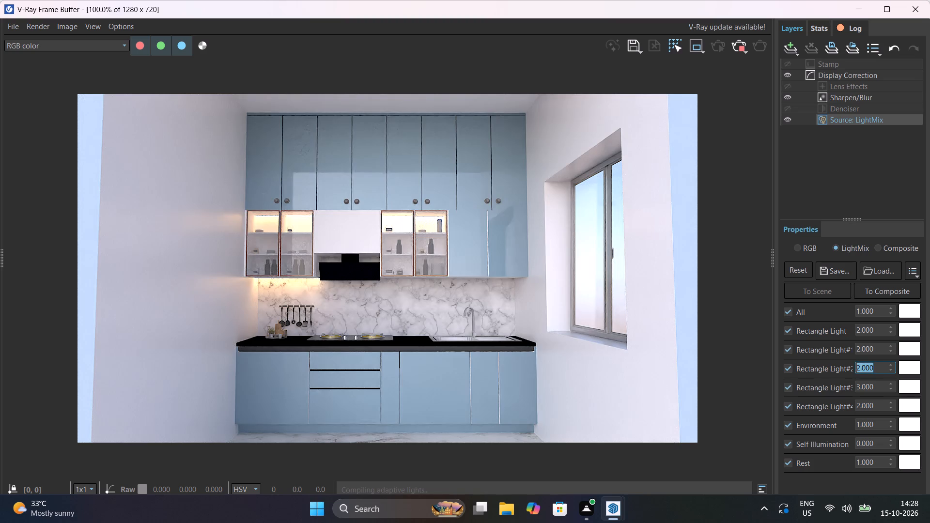
Set the LightMix intensities of Rectangle Light#3 and Rectangle Light#4 to 2.
click(876, 386)
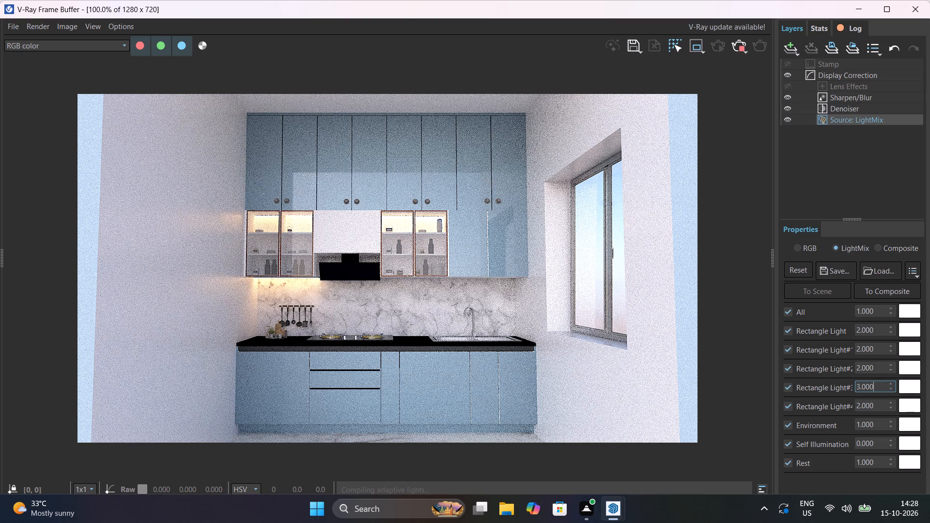
key(BackSpace)
key(BackSpace)
key(BackSpace)
key(BackSpace)
key(BackSpace)
key(BackSpace)
key(BackSpace)
key(BackSpace)
key(BackSpace)
key(BackSpace)
key(BackSpace)
key(2)
key(Return)
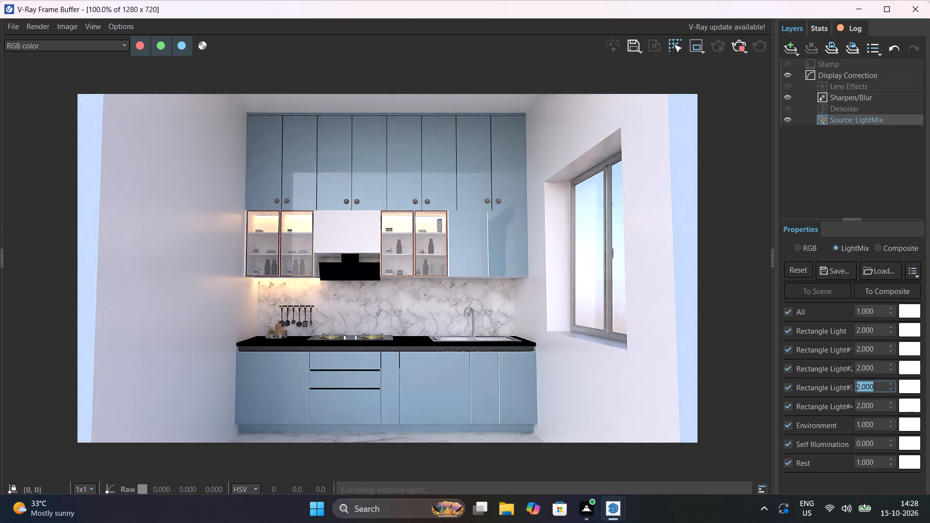
click(886, 404)
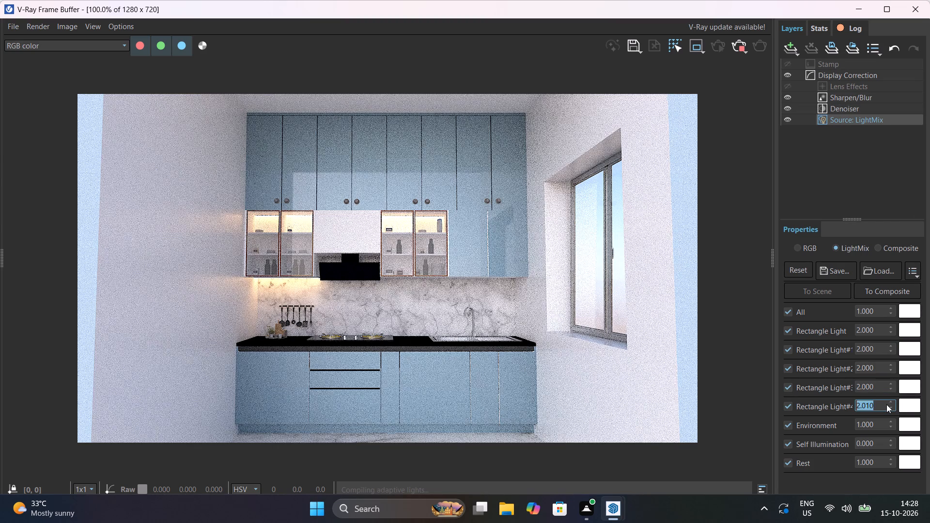
key(BackSpace)
key(BackSpace)
key(BackSpace)
key(BackSpace)
key(BackSpace)
key(BackSpace)
key(BackSpace)
key(BackSpace)
key(BackSpace)
key(BackSpace)
key(BackSpace)
key(BackSpace)
key(BackSpace)
key(BackSpace)
key(BackSpace)
key(BackSpace)
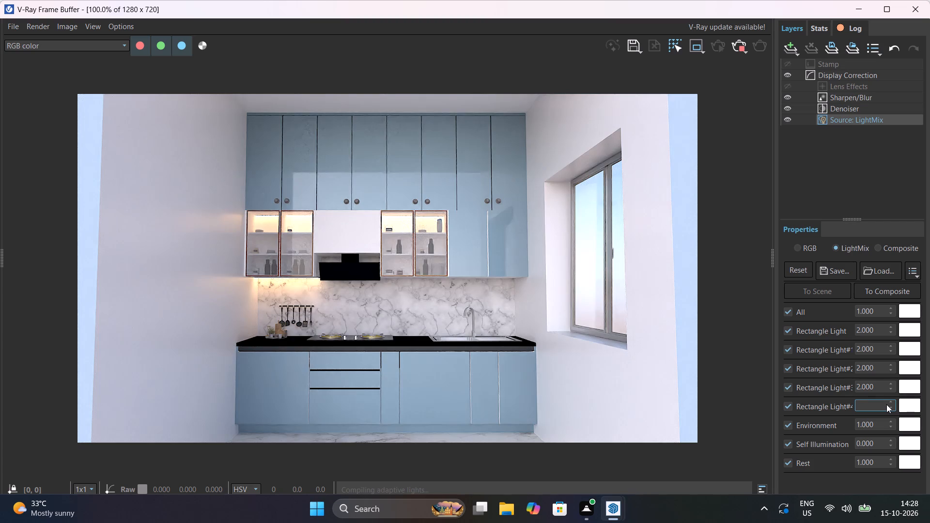
key(2)
key(Return)
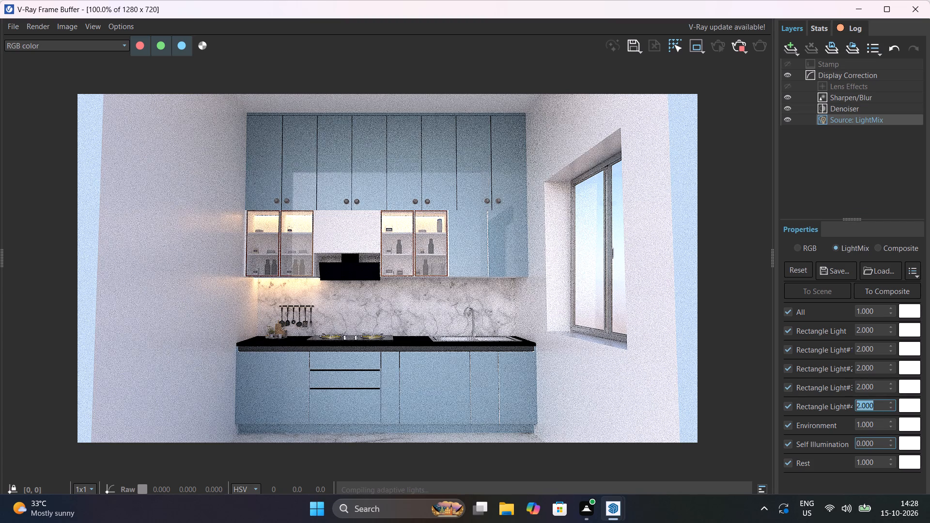
Set the Self Illumination intensity in the LightMix to 1.
click(881, 442)
key(1)
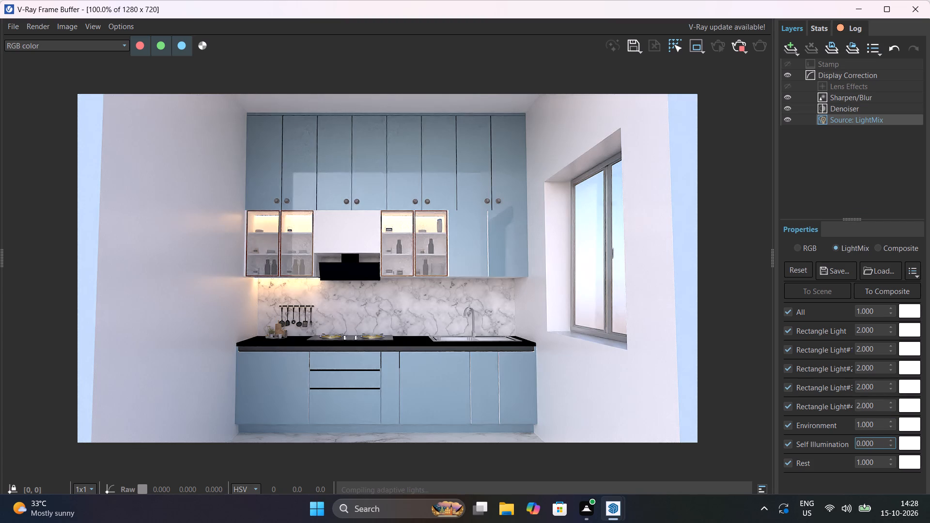
key(BackSpace)
key(BackSpace)
key(BackSpace)
key(BackSpace)
key(BackSpace)
key(BackSpace)
key(BackSpace)
key(BackSpace)
key(BackSpace)
key(BackSpace)
key(BackSpace)
key(1)
key(Return)
Reduce the Sharpen/Blur layer's sharpen amount to about 3.03.
click(830, 110)
click(837, 98)
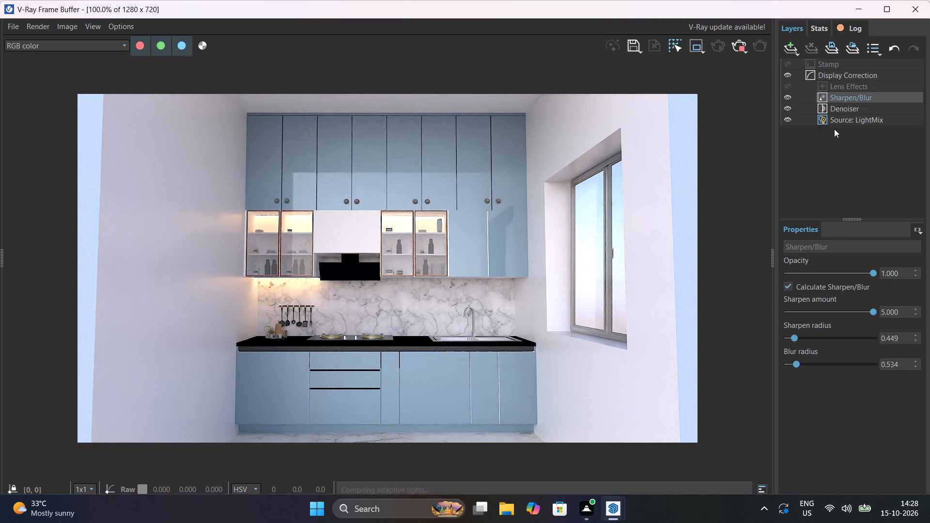
click(839, 310)
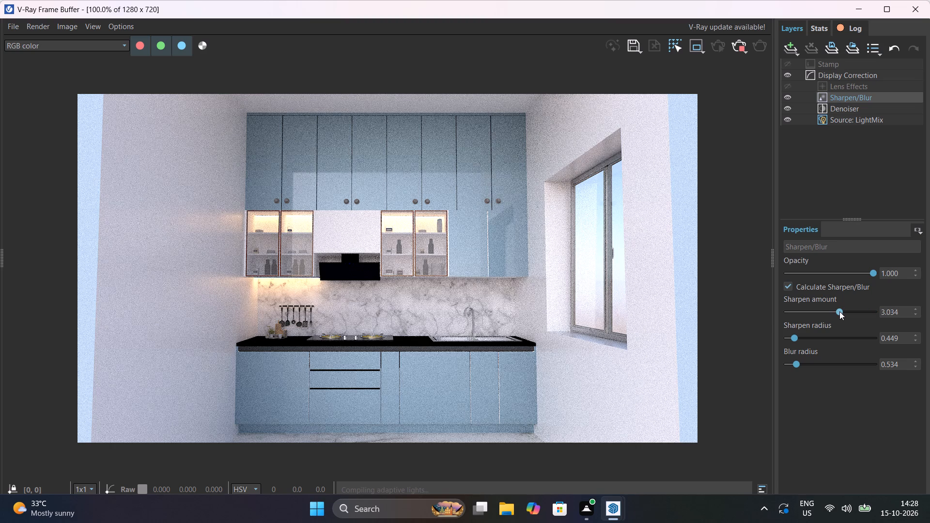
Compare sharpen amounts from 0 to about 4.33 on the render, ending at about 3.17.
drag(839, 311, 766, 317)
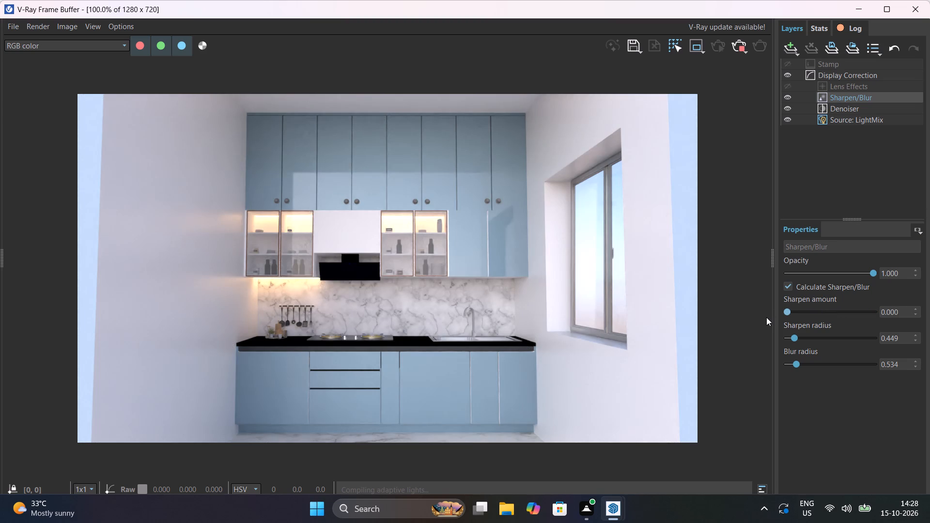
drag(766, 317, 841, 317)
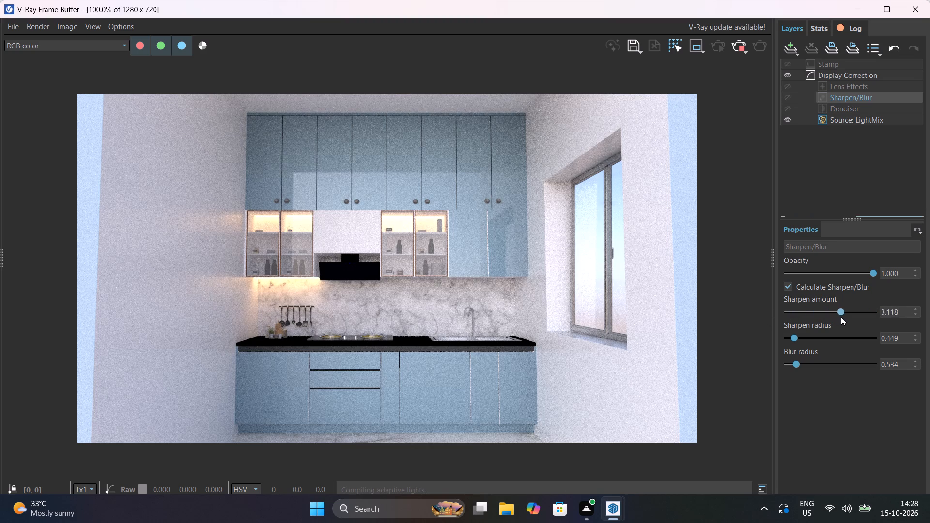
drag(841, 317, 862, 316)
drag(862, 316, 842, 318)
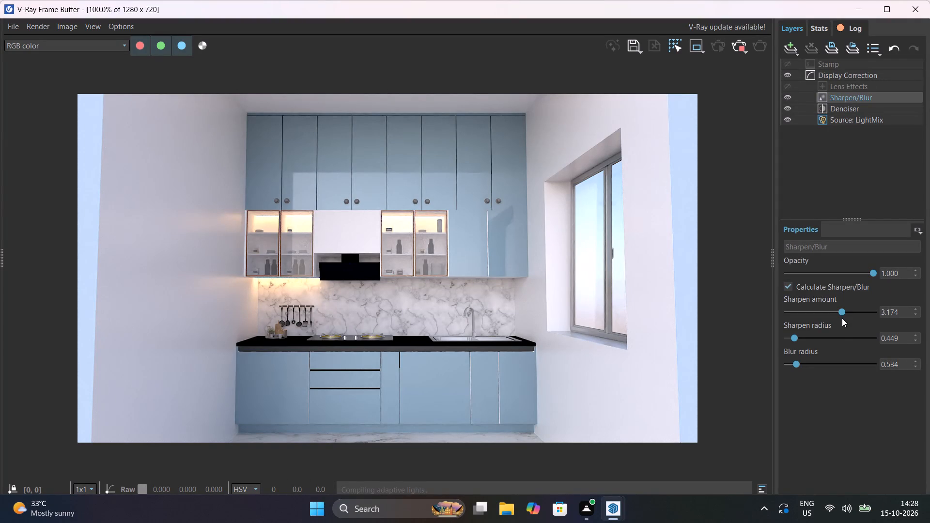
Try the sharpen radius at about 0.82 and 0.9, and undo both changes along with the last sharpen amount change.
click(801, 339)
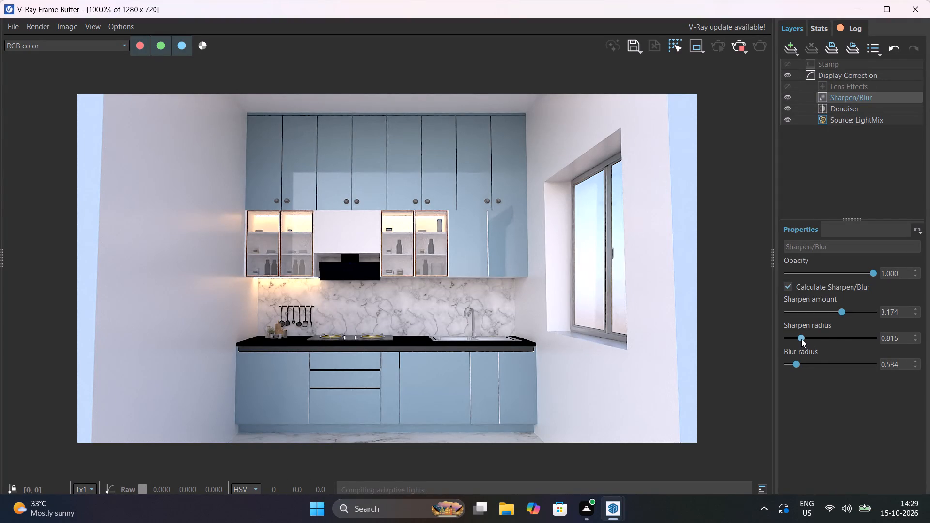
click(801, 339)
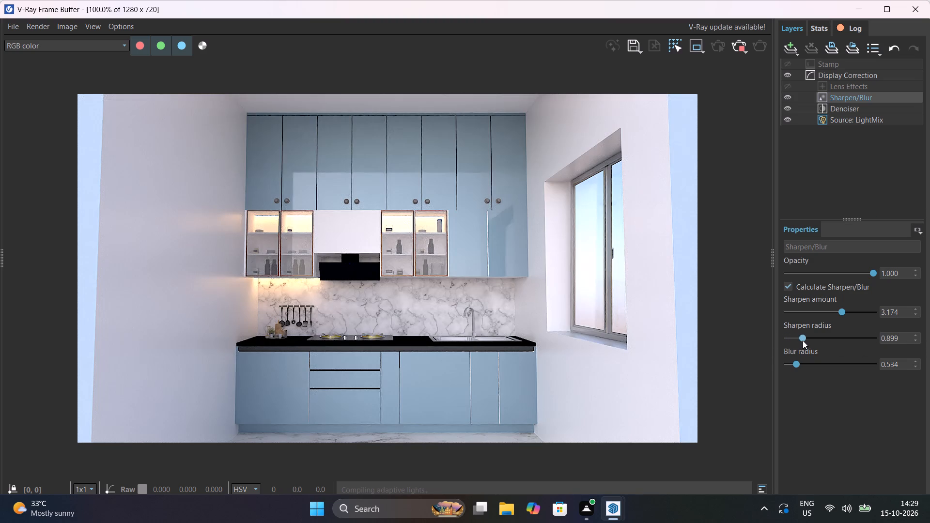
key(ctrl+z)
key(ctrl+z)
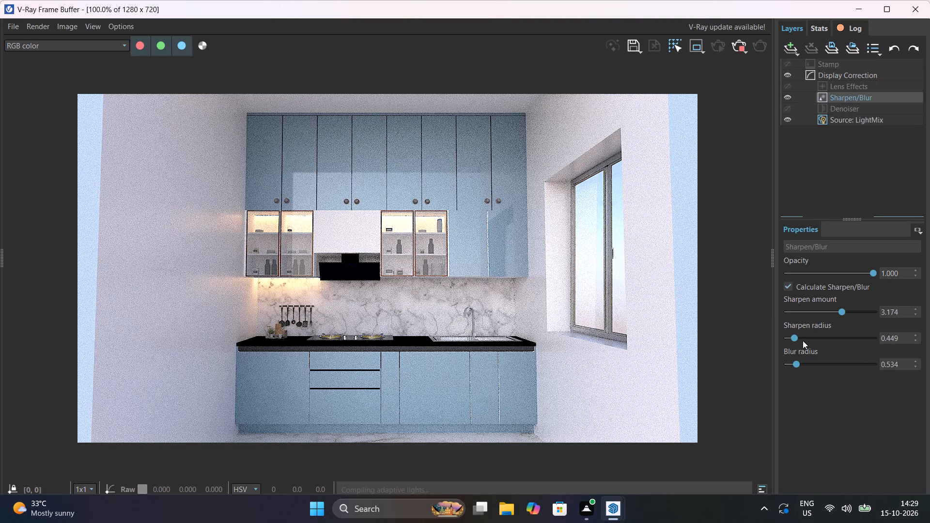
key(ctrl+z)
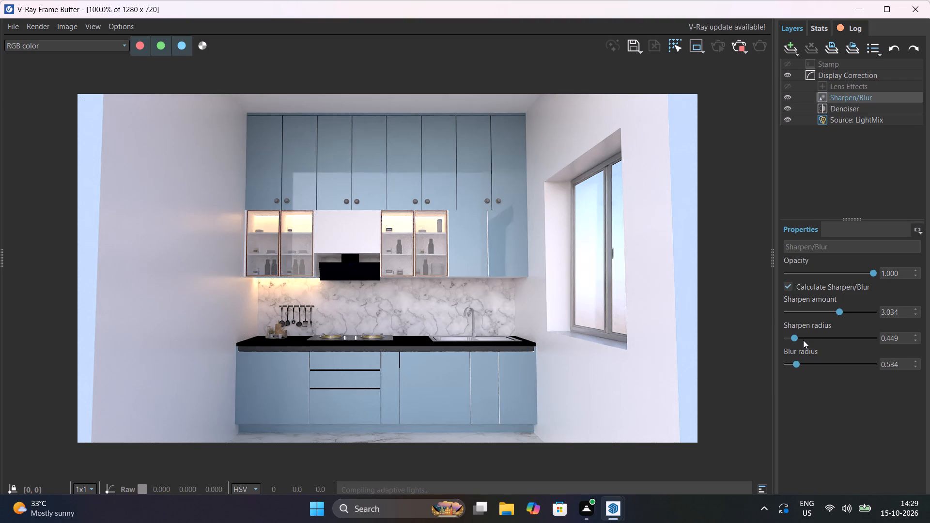
Set the Display Correction exposure to about 2.05, comparing it with darker and brighter values.
click(836, 62)
click(844, 74)
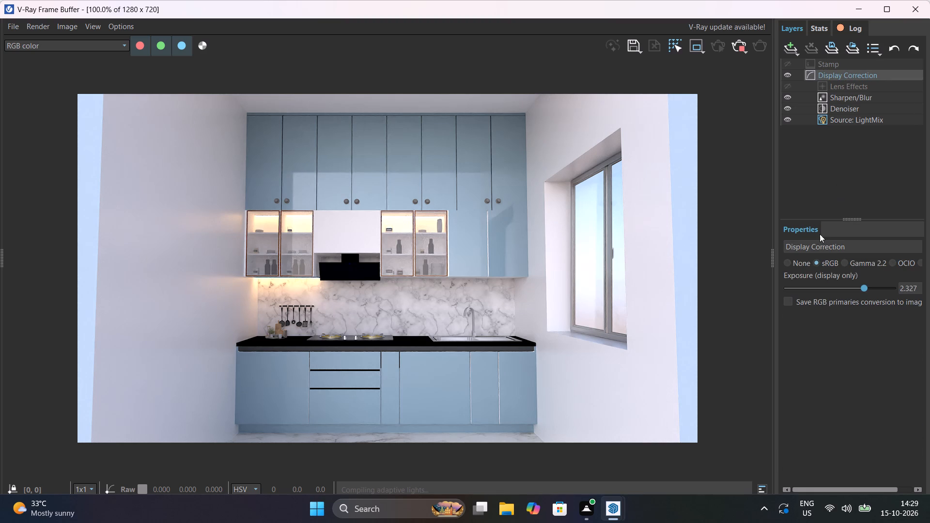
click(824, 287)
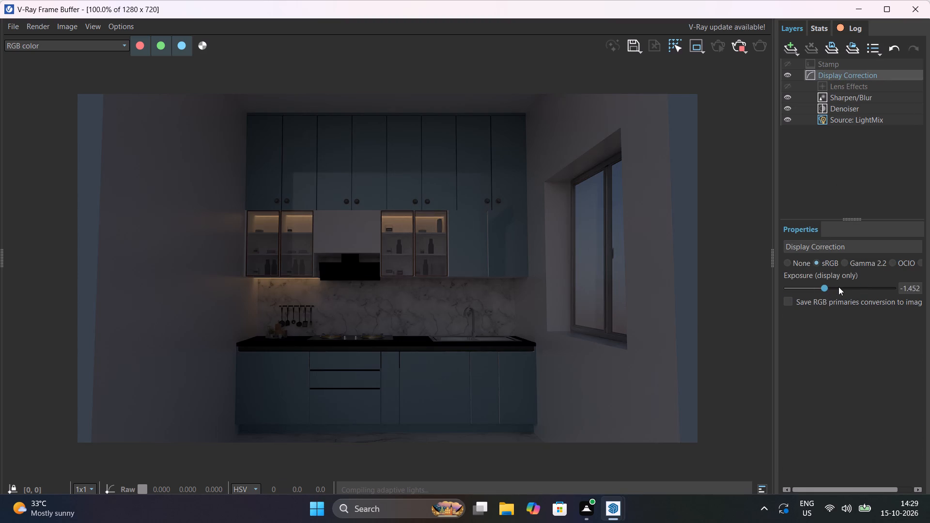
click(839, 287)
click(860, 287)
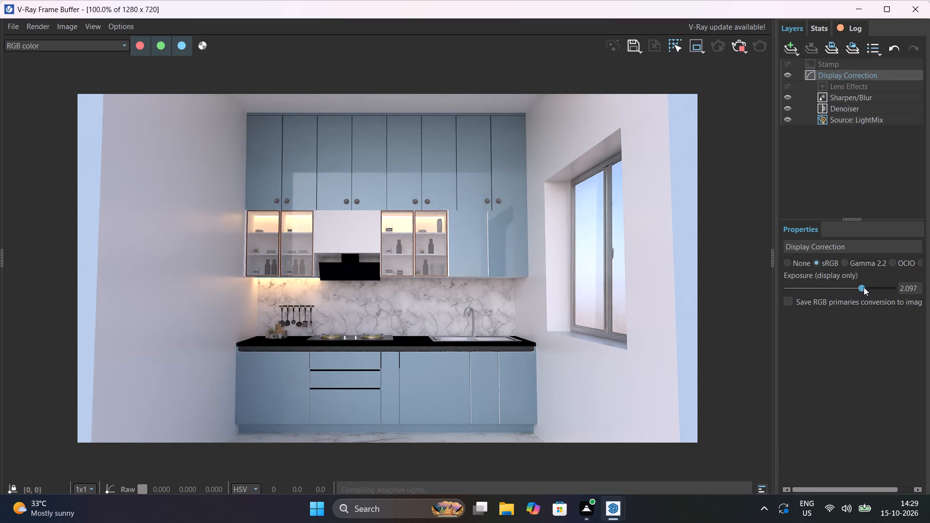
click(865, 287)
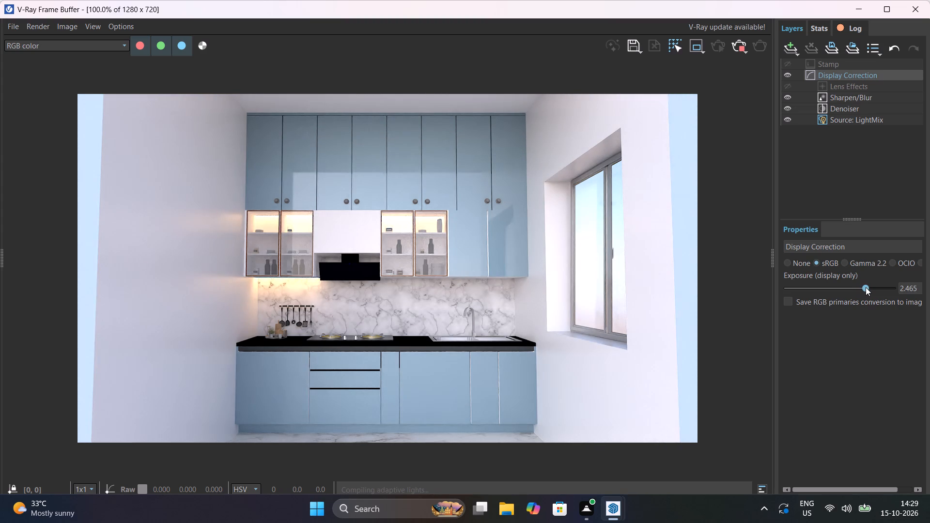
drag(866, 287, 861, 288)
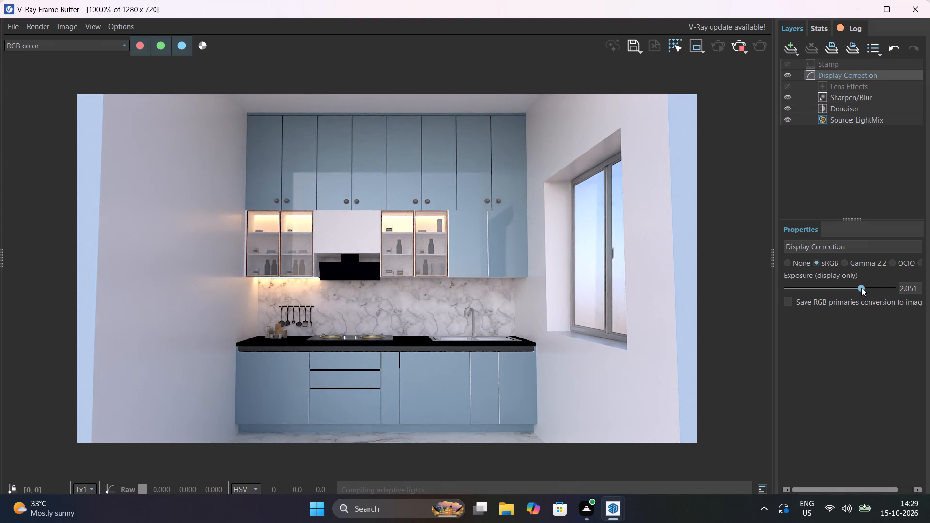
Enable the SunLight in the V-Ray Asset Editor and bring the frame buffer back into view to check the render.
drag(728, 11, 740, 76)
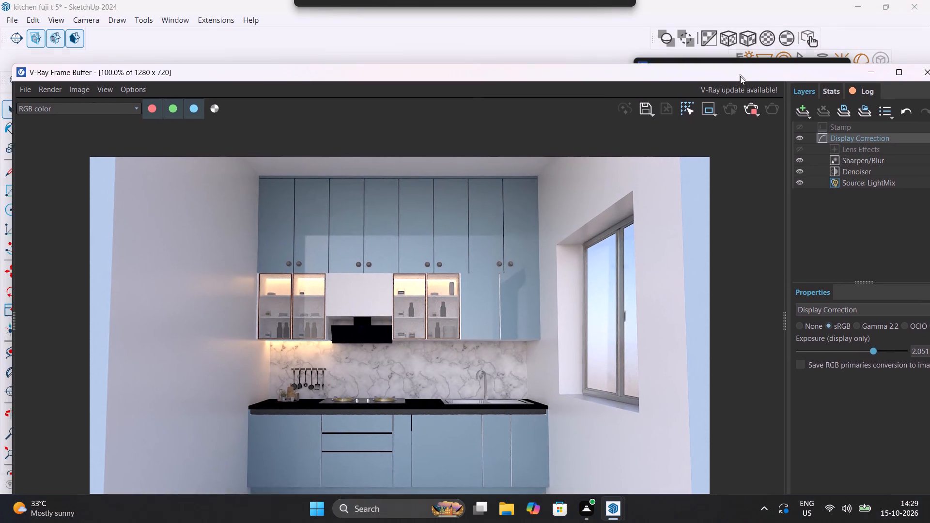
drag(740, 76, 745, 108)
drag(671, 67, 516, 70)
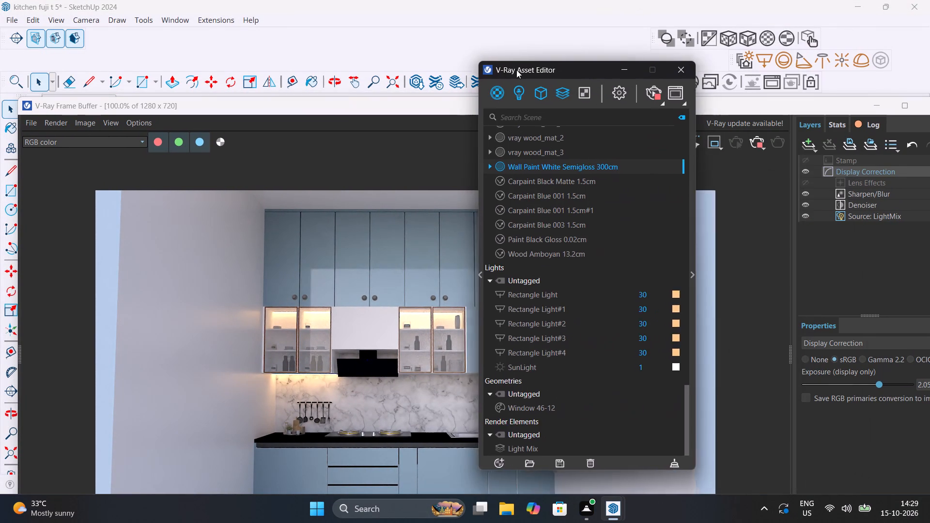
drag(516, 70, 56, 80)
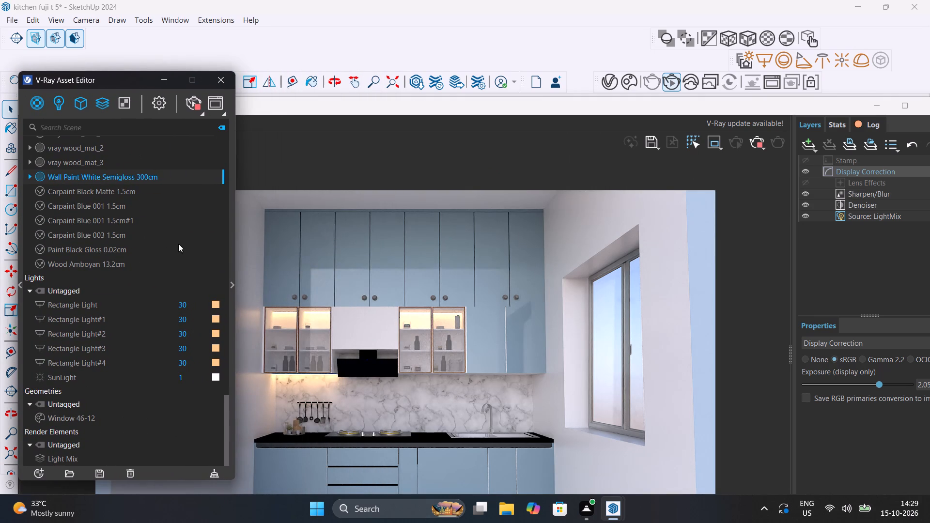
click(37, 378)
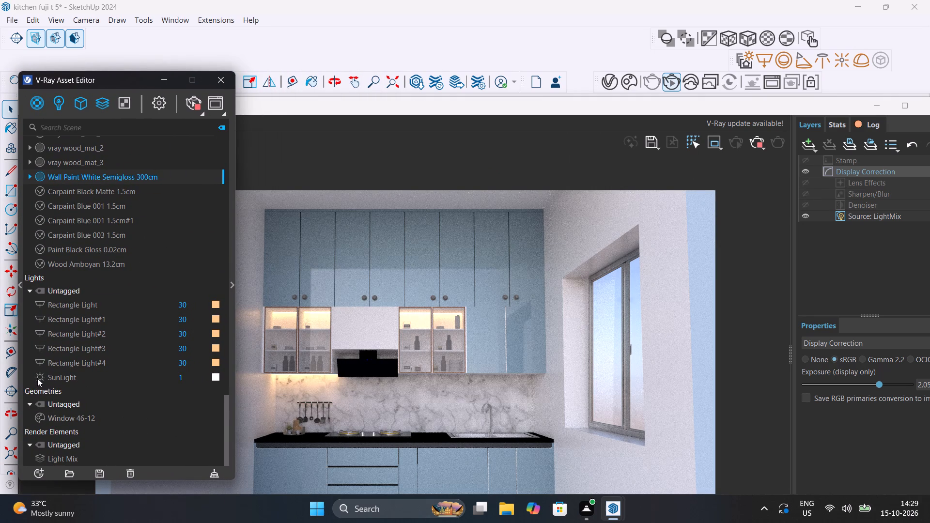
click(37, 378)
click(37, 378)
drag(542, 109, 535, 72)
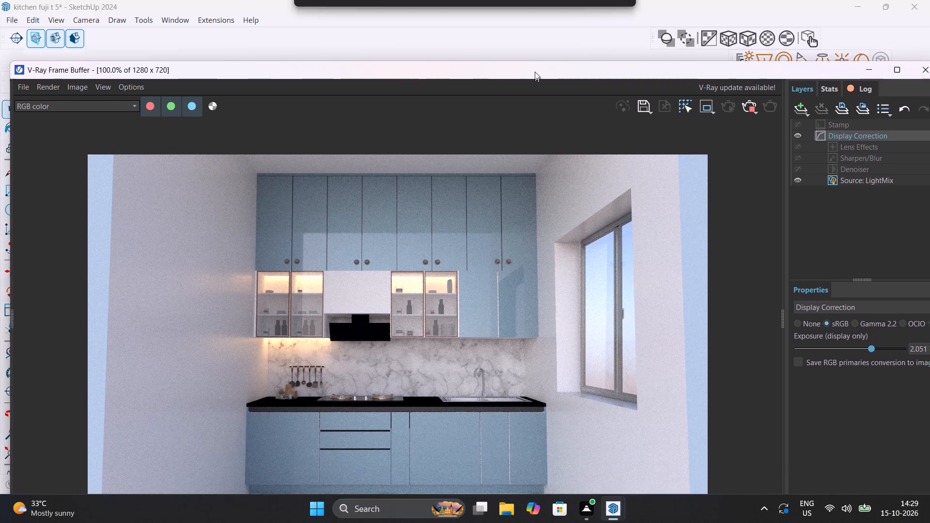
drag(535, 72, 524, 17)
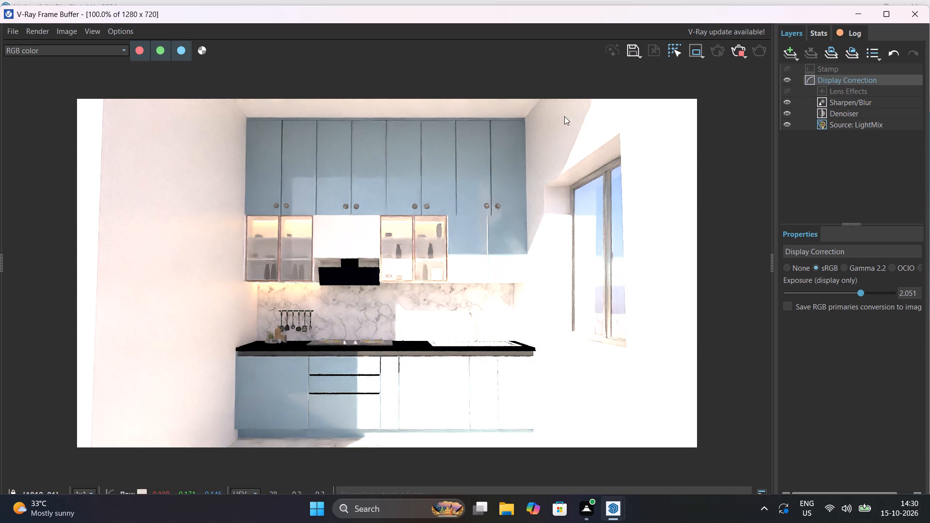
Switch off the SunLight in the V-Ray Asset Editor and bring the frame buffer back into view to check the render.
drag(499, 15, 612, 207)
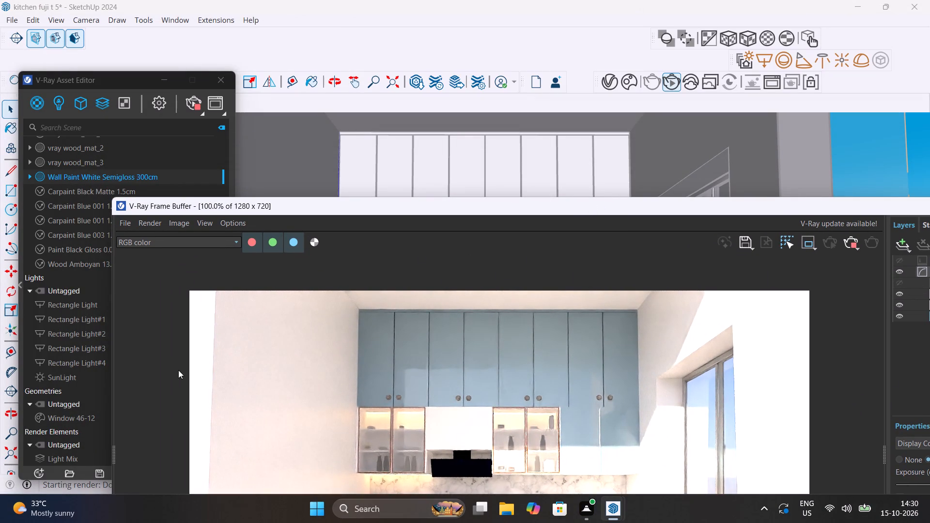
click(40, 377)
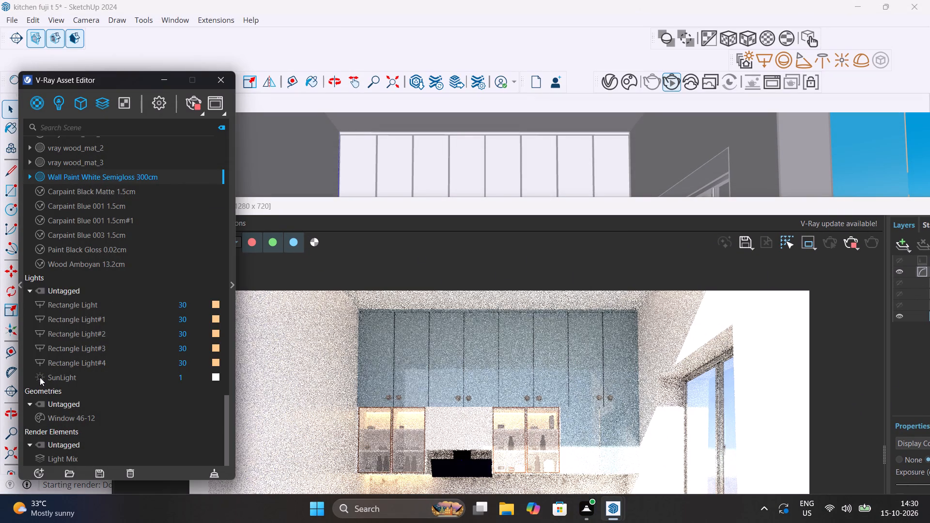
drag(582, 212, 534, 53)
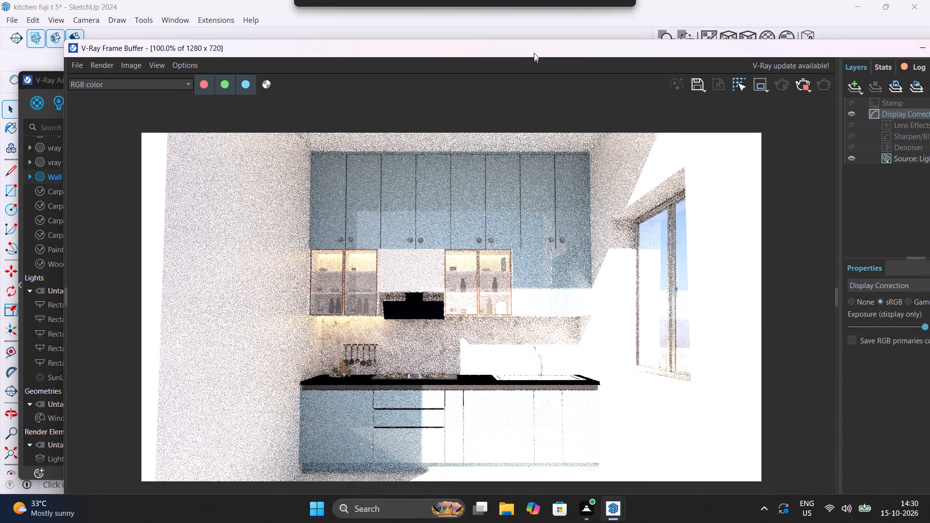
drag(534, 53, 524, 35)
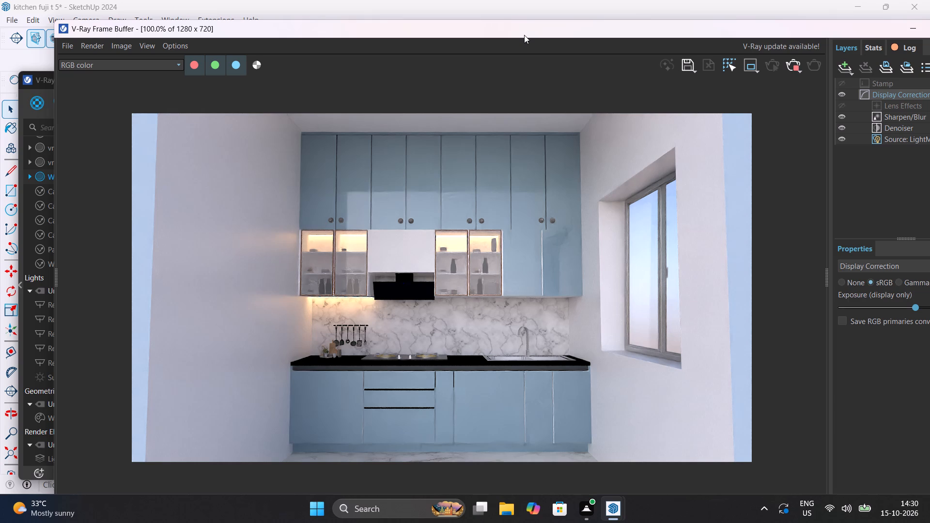
Move the frame buffer aside and delete the grey object seen through the gap between the narrow and wide base cabinet doors.
drag(530, 27, 571, 458)
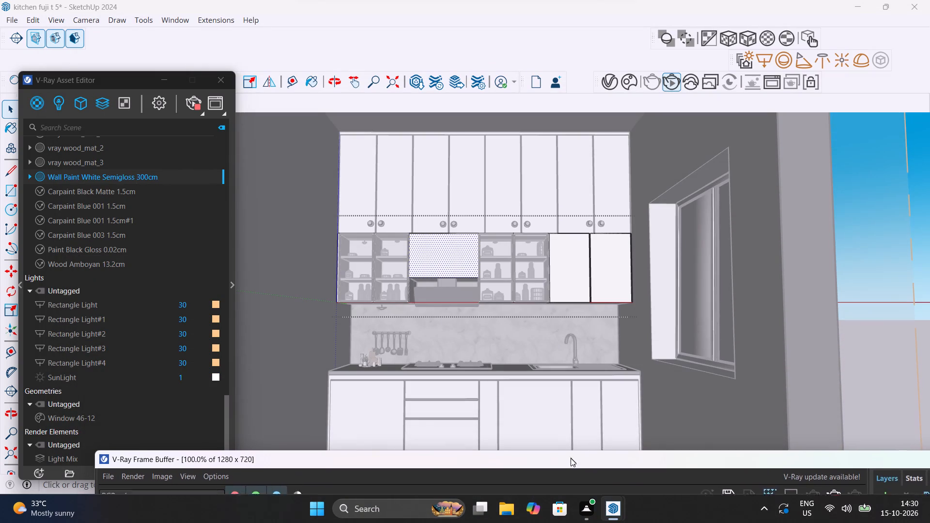
drag(571, 458, 572, 468)
click(863, 229)
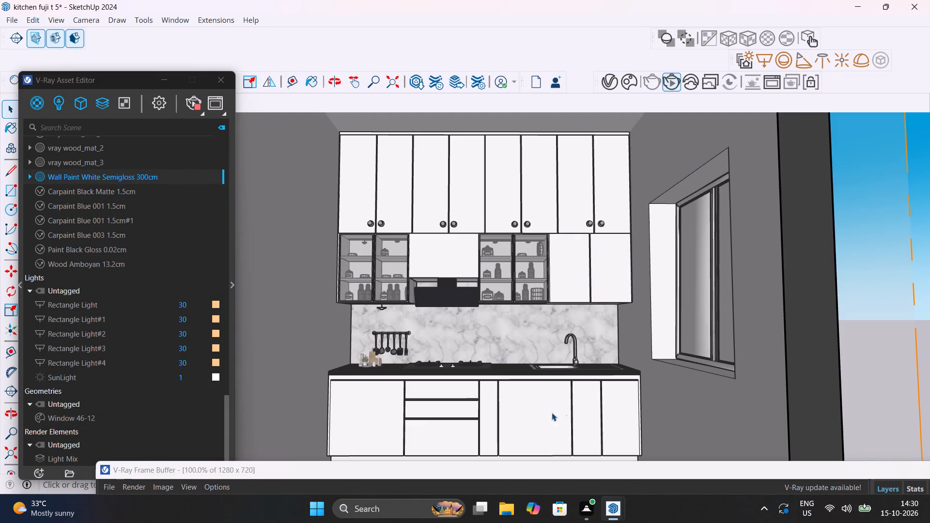
scroll(495, 385, up, 13)
scroll(509, 394, up, 11)
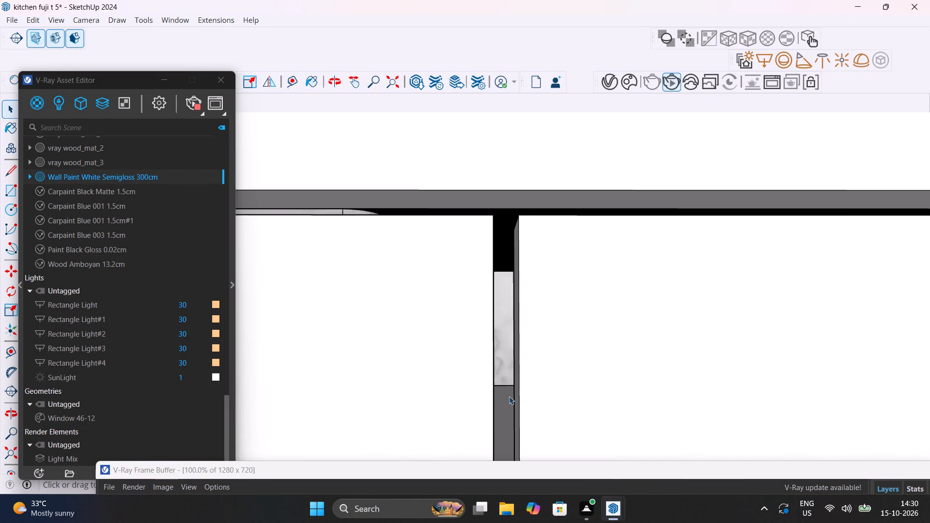
scroll(505, 396, down, 4)
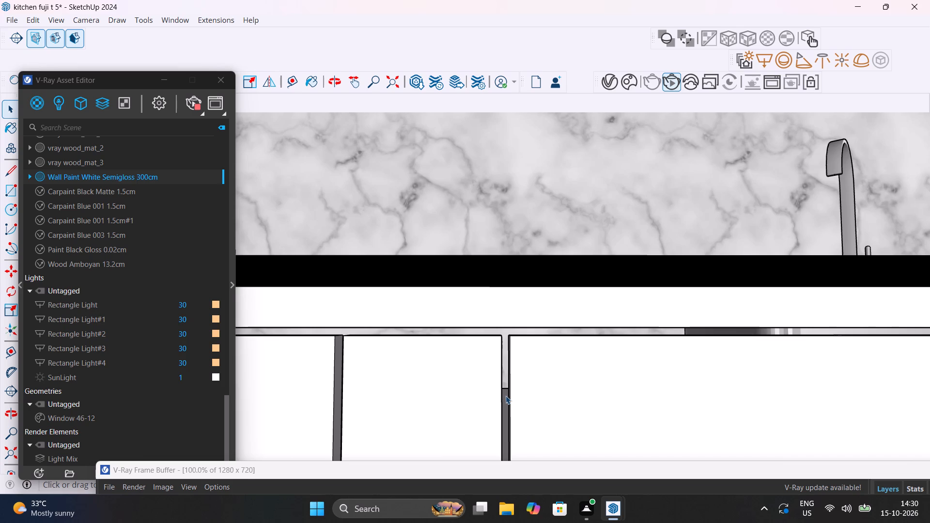
middle_drag(501, 394, 542, 386)
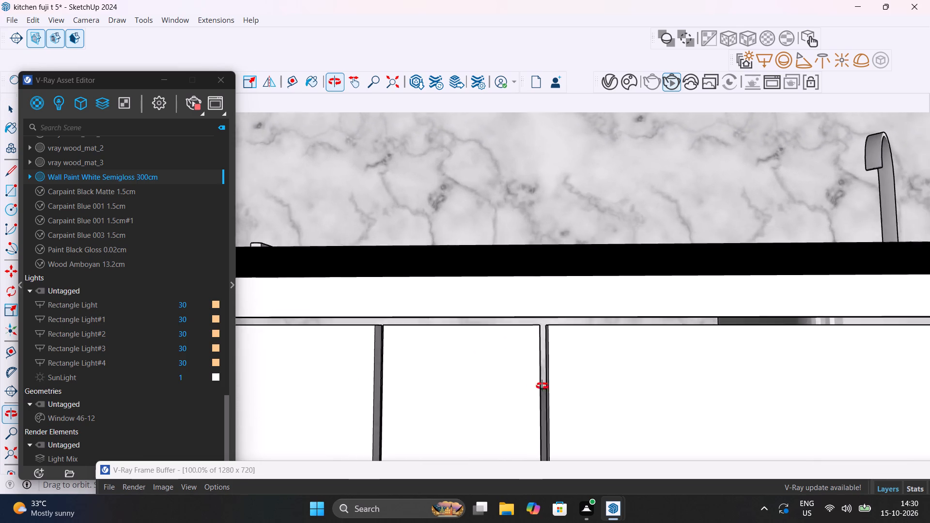
middle_drag(542, 386, 645, 416)
scroll(608, 382, down, 6)
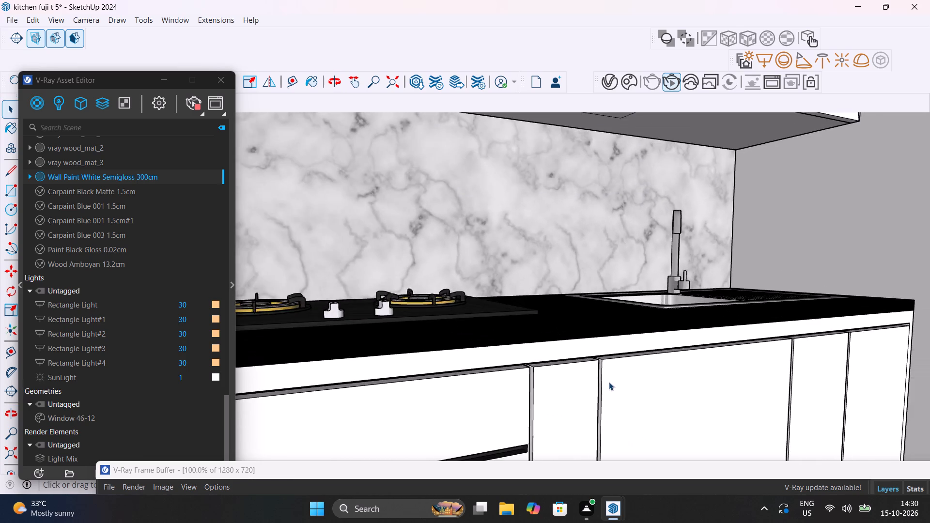
scroll(609, 382, down, 14)
scroll(615, 383, up, 5)
scroll(616, 383, down, 12)
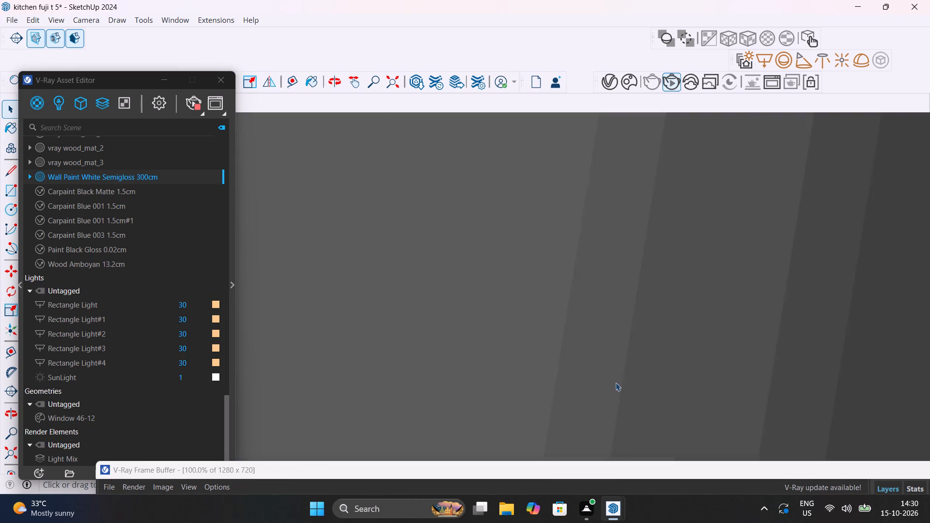
scroll(616, 383, down, 20)
scroll(616, 383, down, 13)
middle_drag(598, 363, 506, 398)
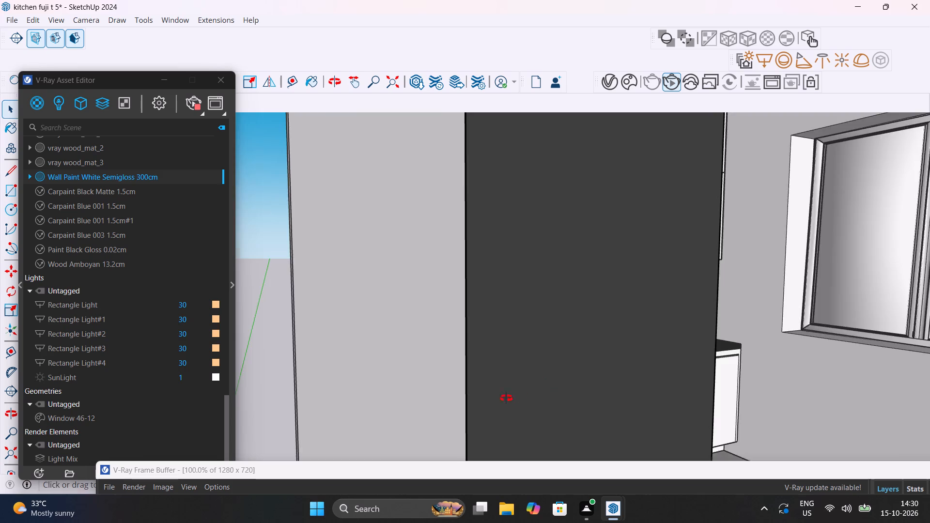
middle_drag(506, 398, 402, 373)
scroll(679, 361, down, 14)
middle_drag(780, 374, 530, 263)
scroll(715, 323, up, 12)
scroll(707, 286, up, 10)
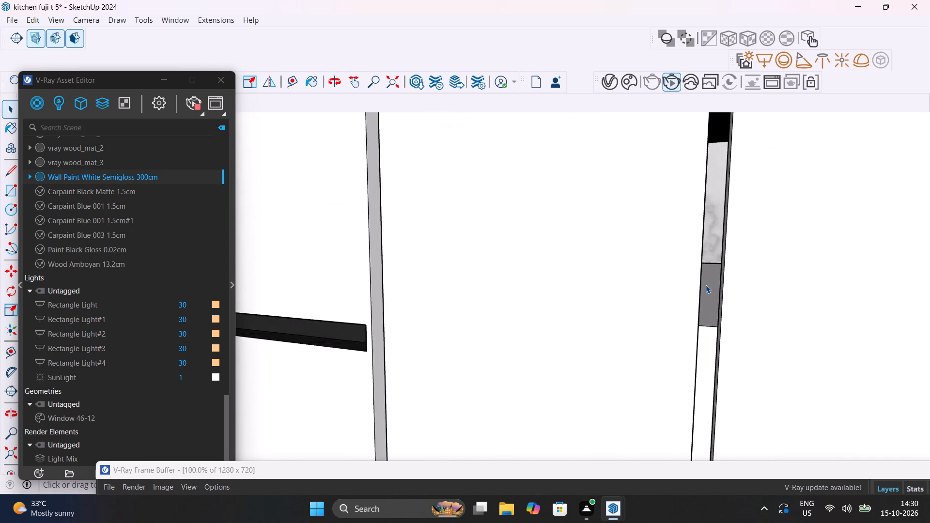
click(708, 290)
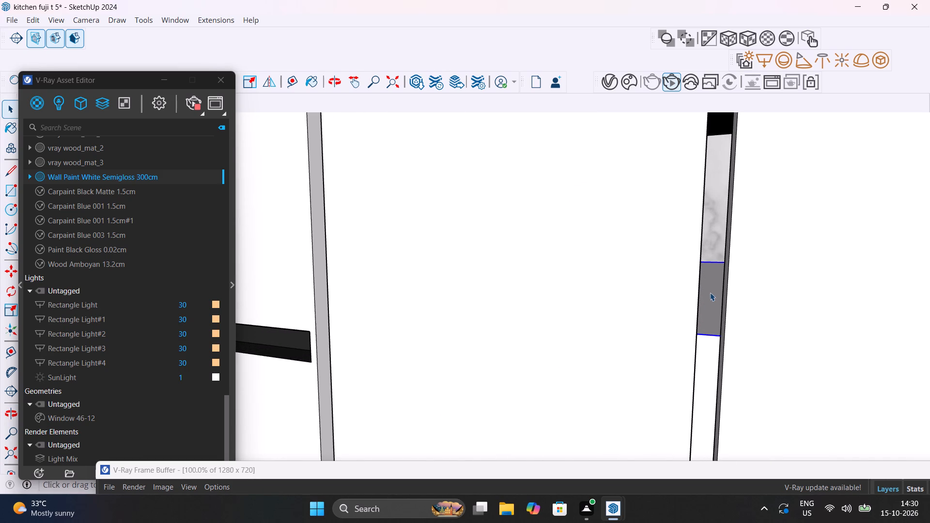
key(Delete)
Delete the dark hob body showing at the top of the gap between the drawers and the narrow base cabinet door.
scroll(712, 296, down, 11)
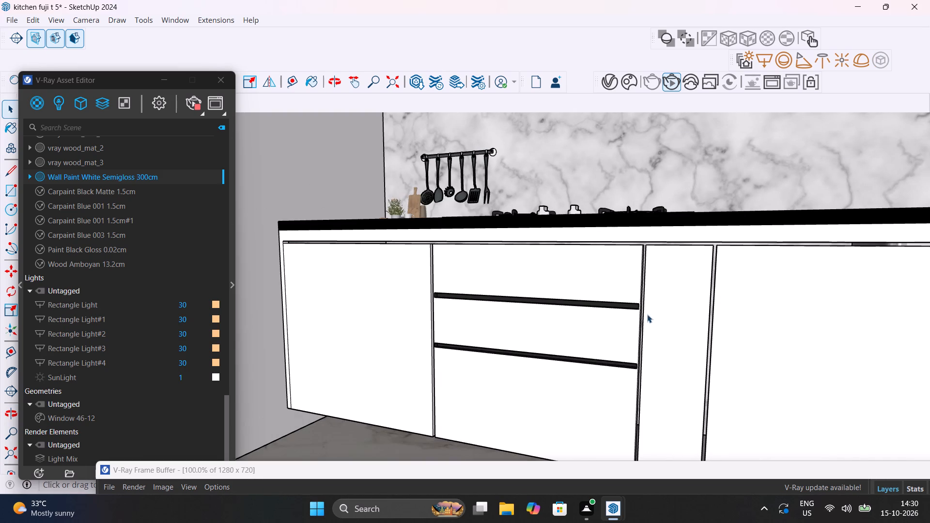
shift+middle_drag(642, 353, 654, 298)
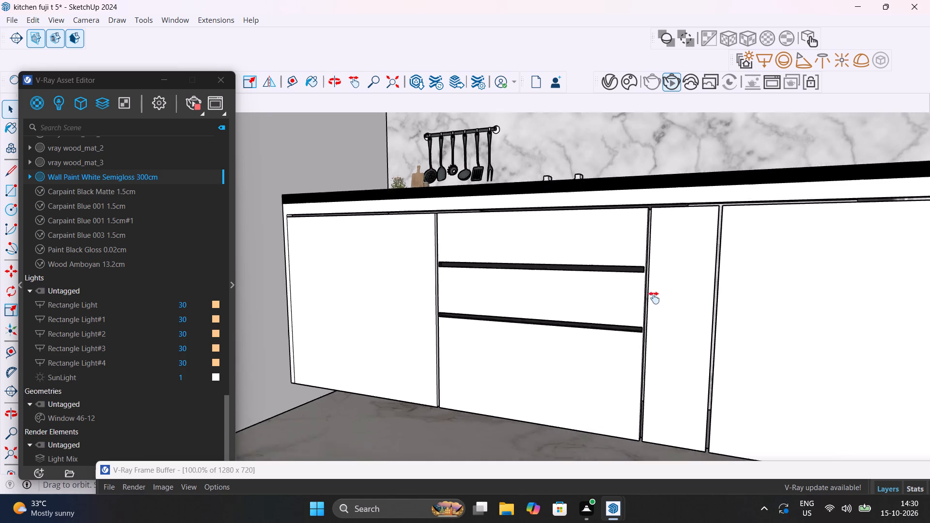
shift+middle_drag(654, 298, 682, 243)
scroll(680, 373, up, 18)
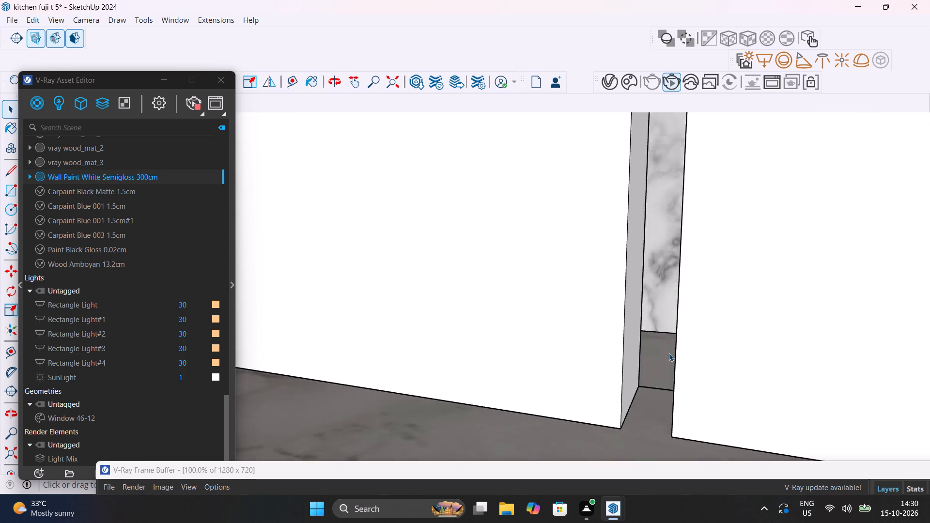
scroll(669, 353, up, 6)
scroll(665, 353, down, 7)
scroll(665, 353, down, 19)
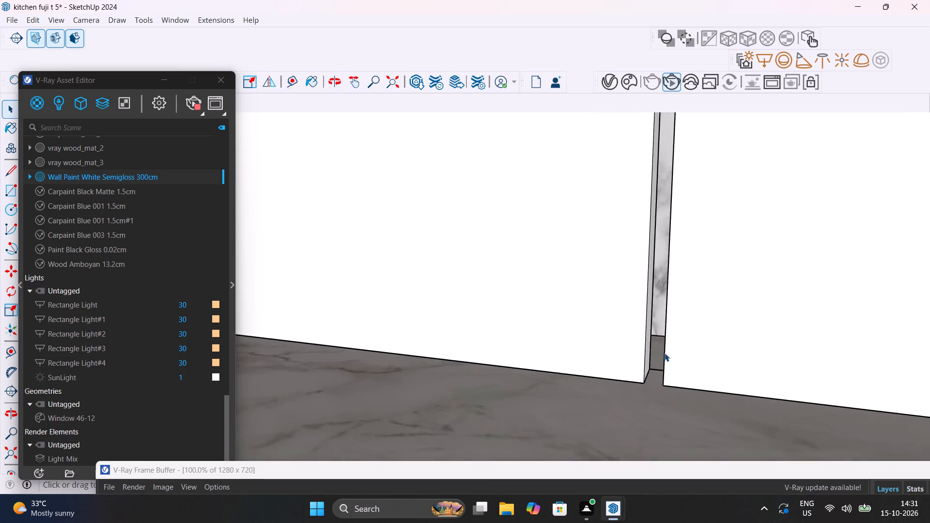
scroll(665, 353, down, 19)
scroll(677, 165, up, 9)
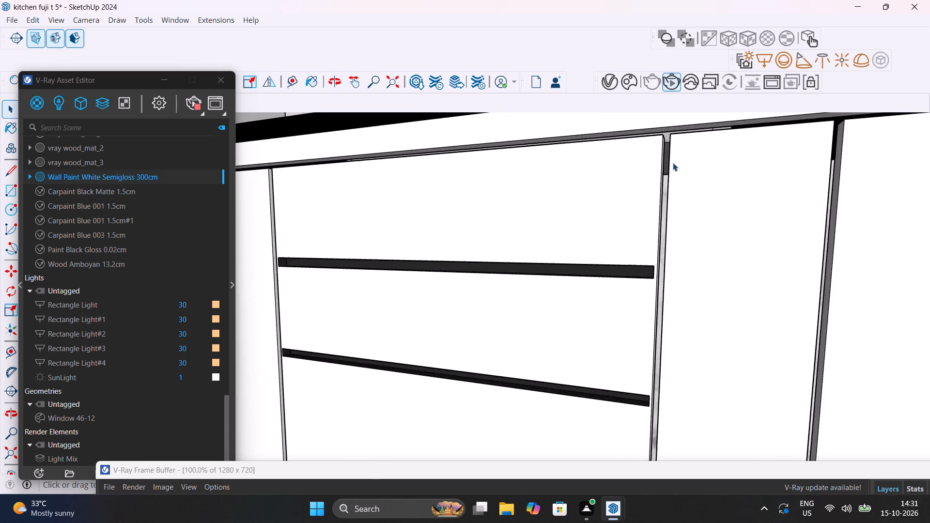
scroll(673, 163, up, 17)
click(698, 168)
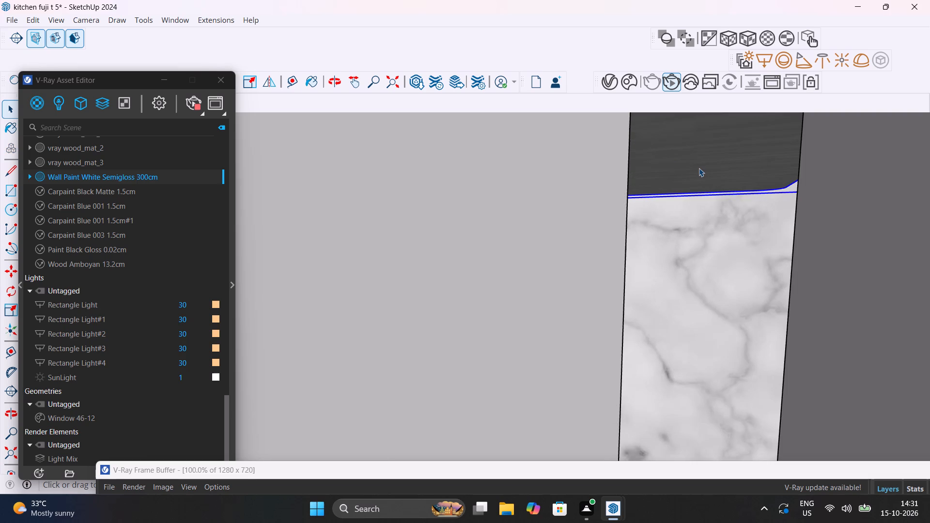
key(Delete)
Examine the gap between the narrow and wide base cabinet doors and the cabinet interior behind it.
scroll(700, 179, down, 14)
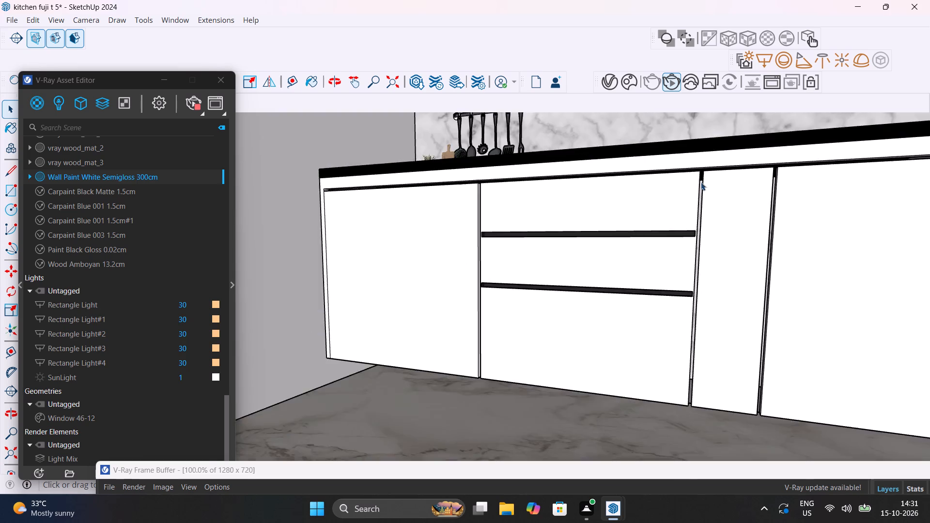
scroll(701, 182, down, 7)
scroll(754, 178, up, 19)
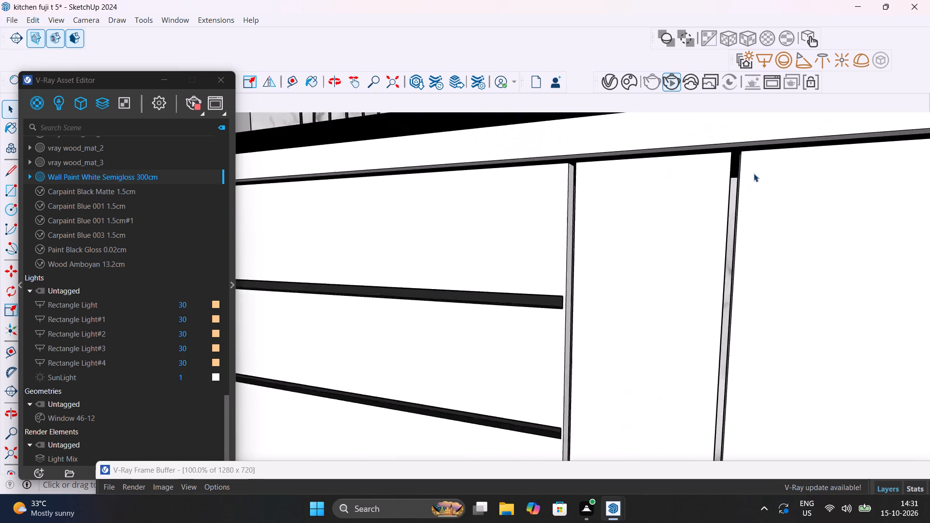
scroll(754, 173, up, 20)
scroll(754, 173, up, 5)
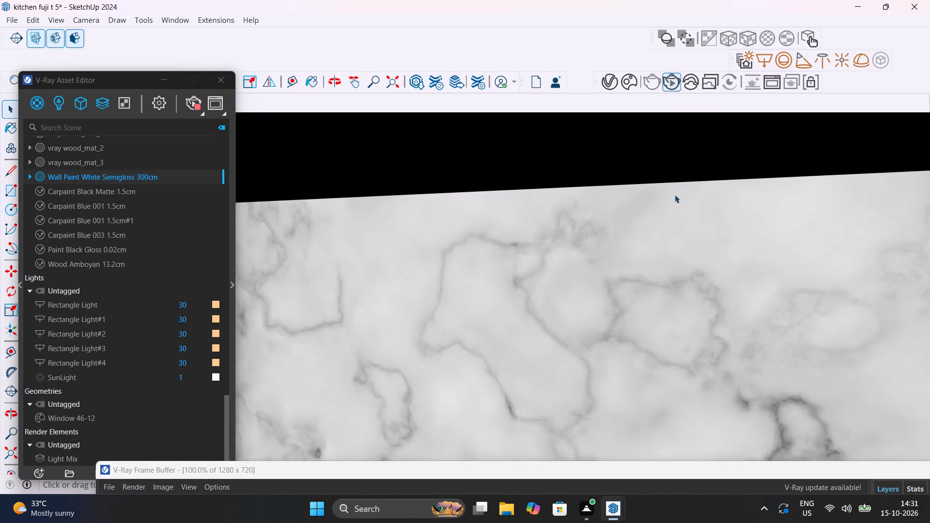
middle_drag(659, 196, 488, 185)
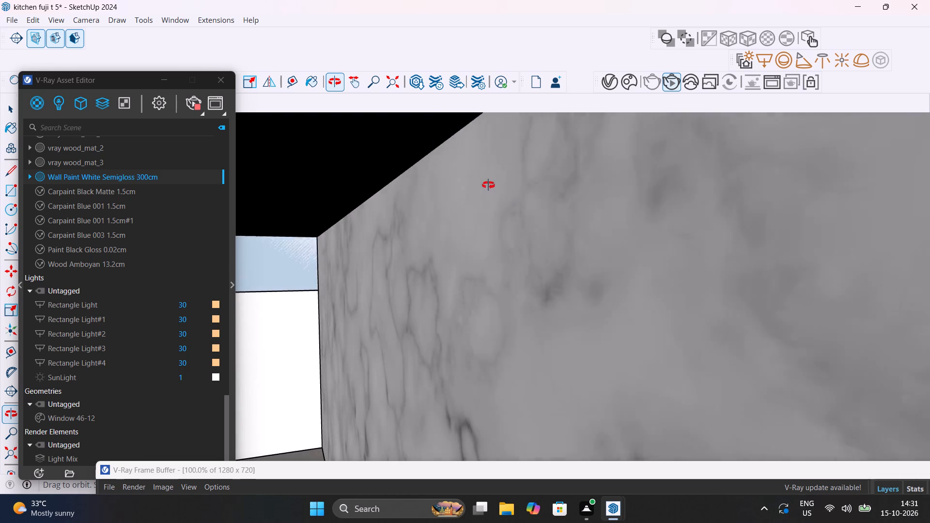
middle_drag(488, 185, 542, 191)
scroll(580, 213, down, 20)
scroll(580, 213, down, 4)
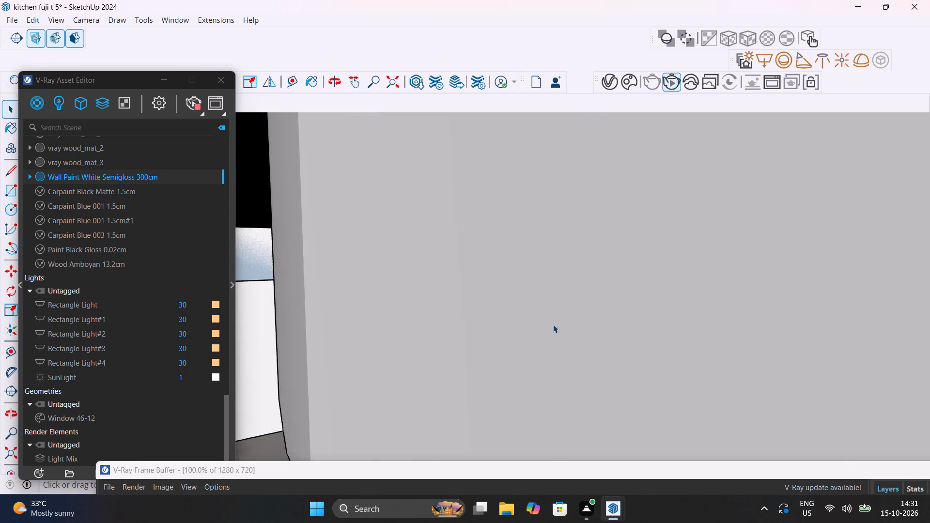
scroll(553, 324, down, 20)
scroll(553, 324, down, 20)
scroll(553, 324, down, 11)
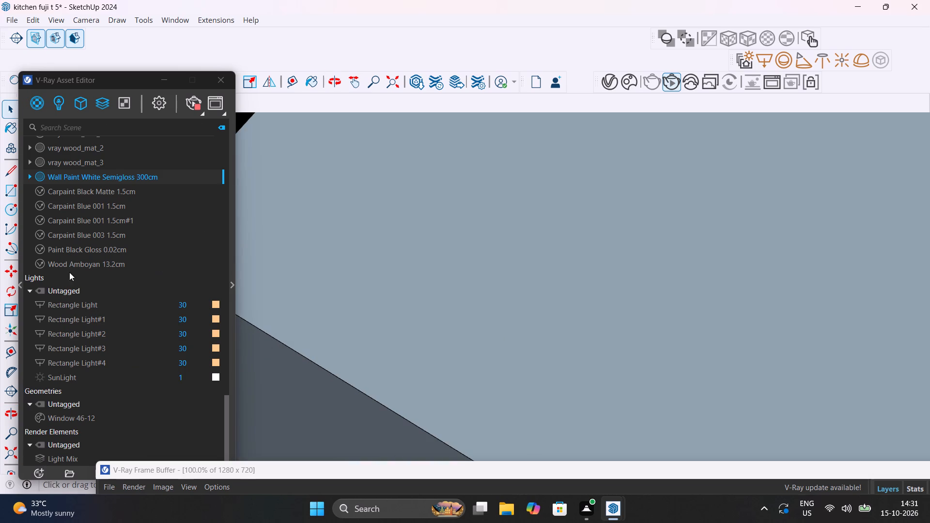
Close the V-Ray Asset Editor and return the model to the Scene 1 view of the kitchen.
drag(118, 86, 276, 113)
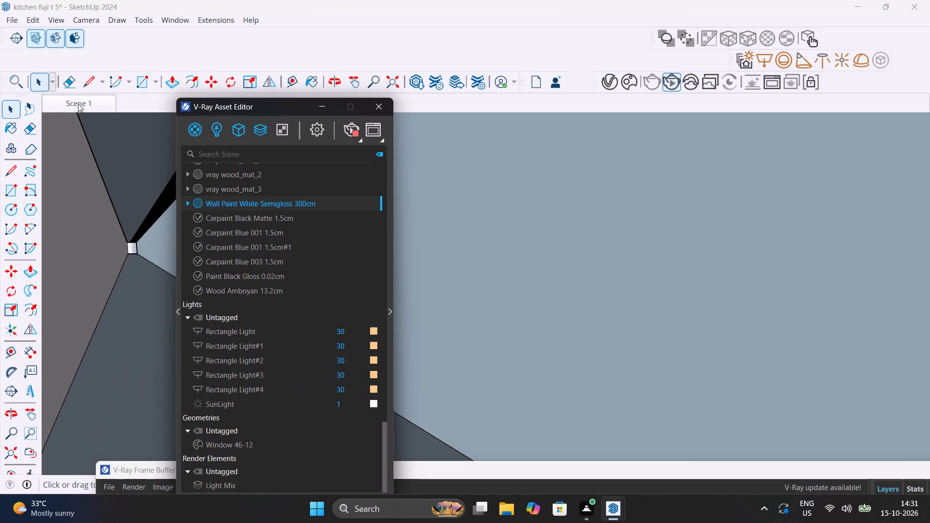
click(90, 102)
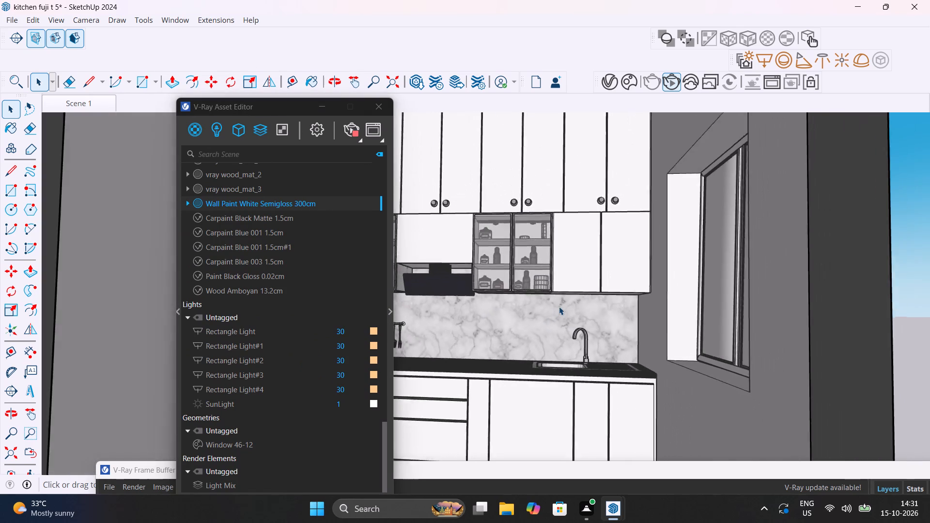
click(873, 246)
middle_drag(840, 267, 784, 347)
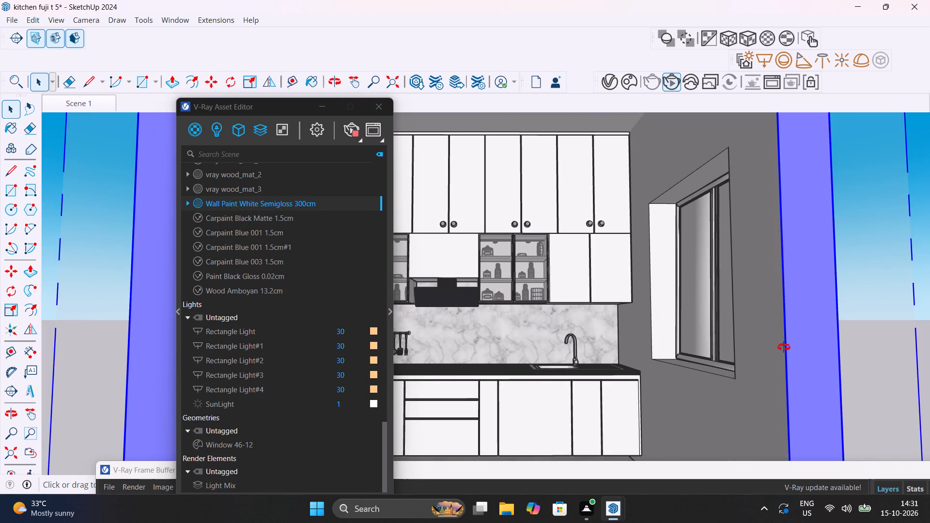
middle_drag(784, 347, 757, 365)
scroll(797, 250, down, 3)
click(853, 256)
middle_drag(584, 310, 616, 264)
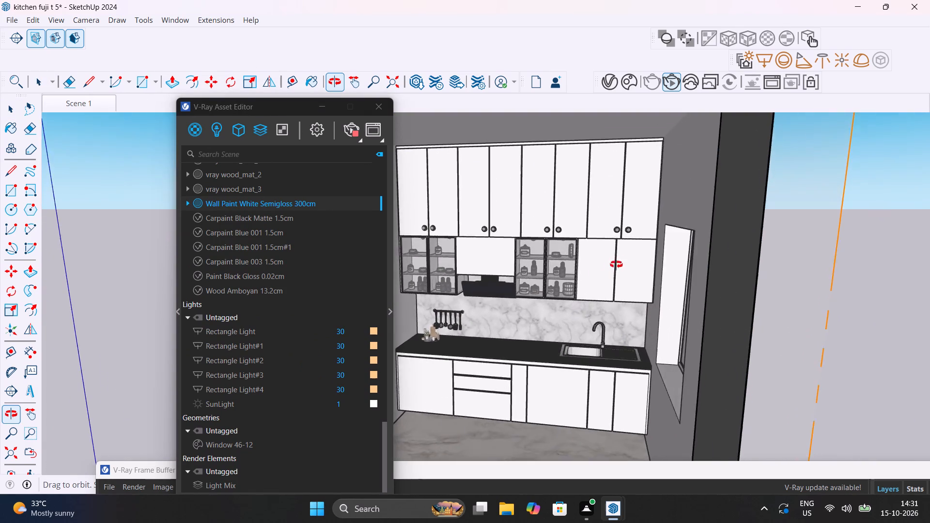
middle_drag(616, 264, 650, 240)
click(386, 105)
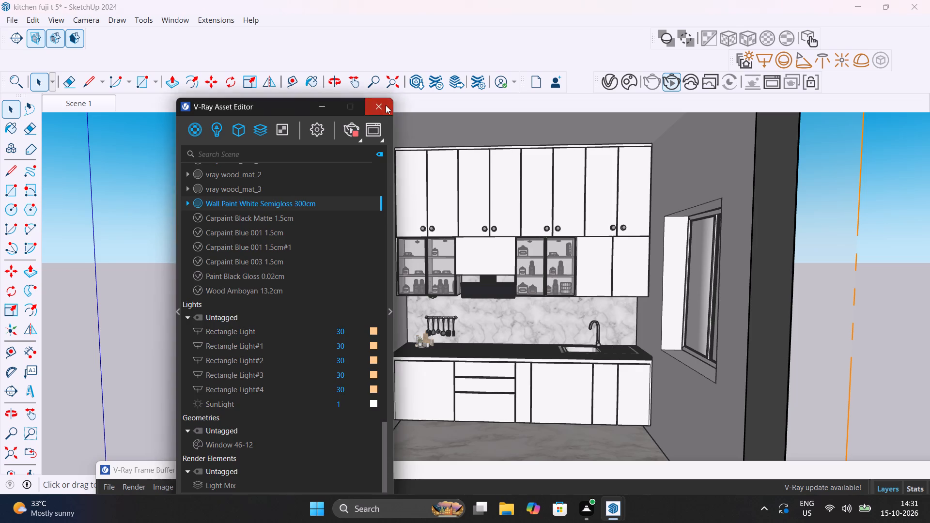
click(95, 104)
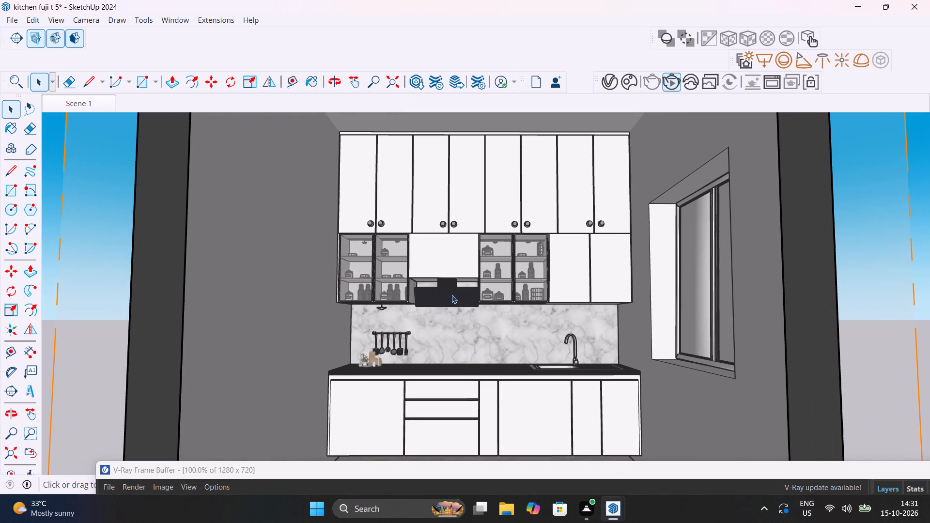
Undo the last four changes to restore the deleted base cabinet plinth and hob.
scroll(454, 292, up, 1)
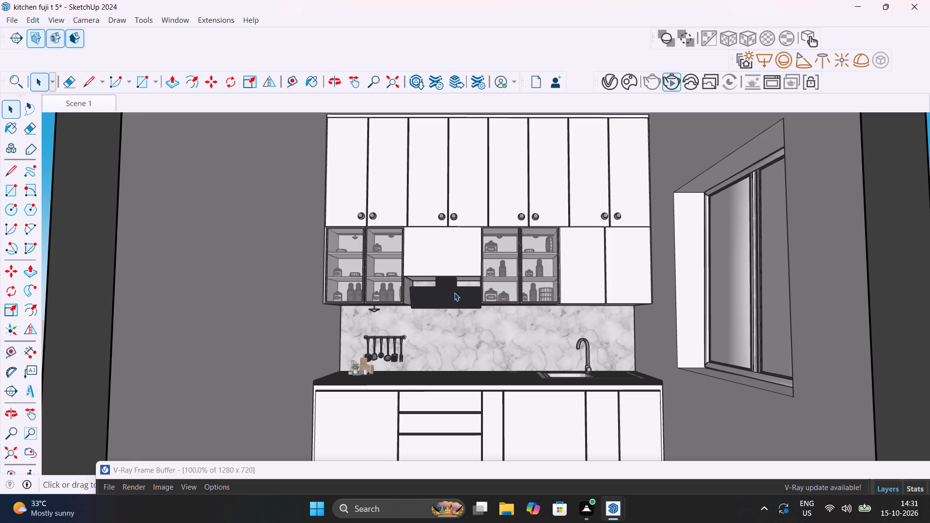
middle_drag(450, 292, 446, 251)
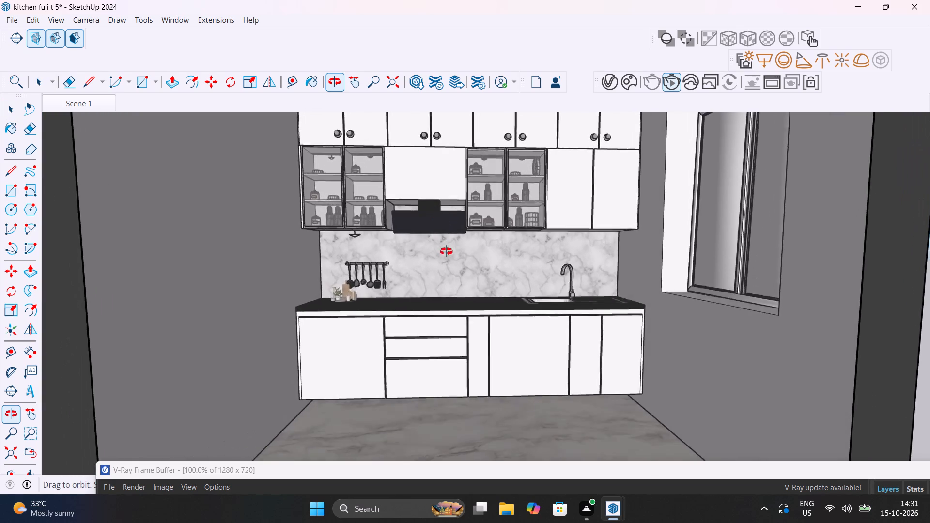
middle_drag(446, 251, 458, 189)
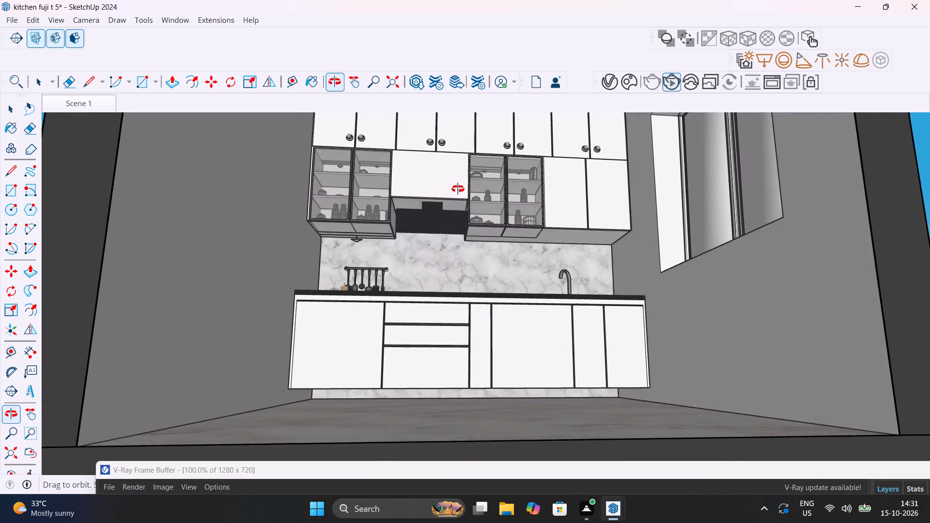
middle_drag(458, 189, 487, 185)
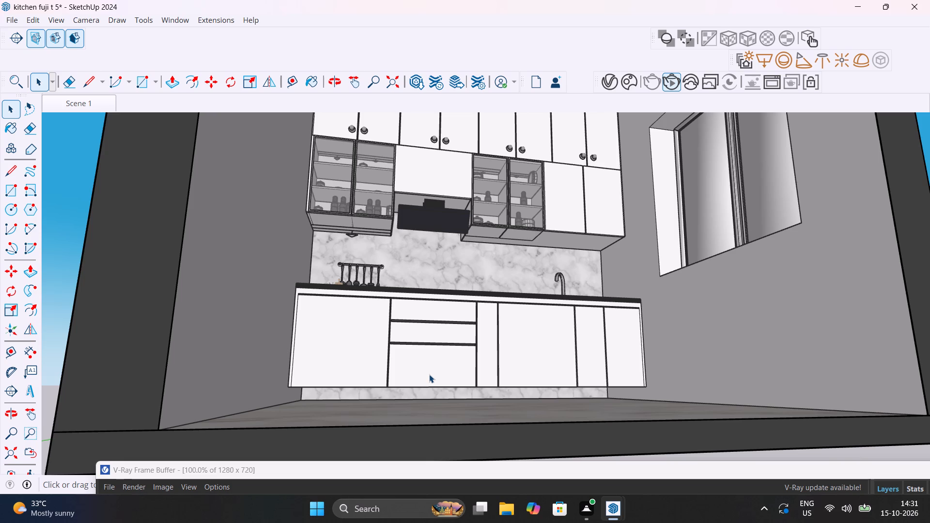
scroll(444, 375, up, 8)
middle_drag(457, 392, 466, 345)
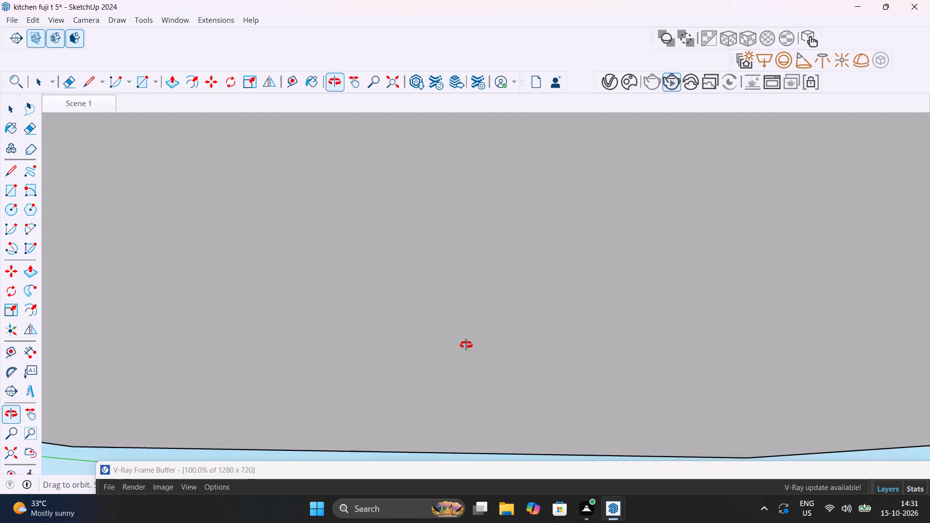
middle_drag(466, 345, 468, 385)
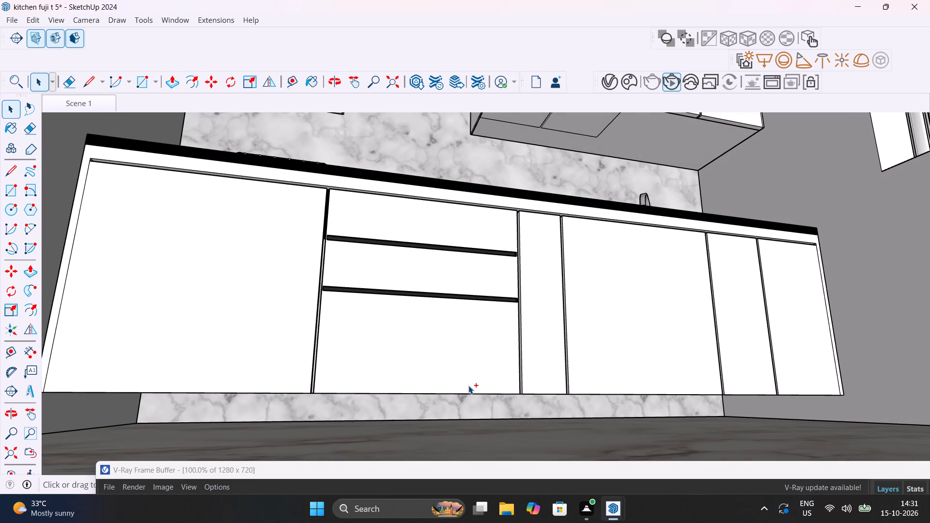
key(ctrl+z)
key(ctrl+z)
key(ctrl+z)
key(ctrl+z)
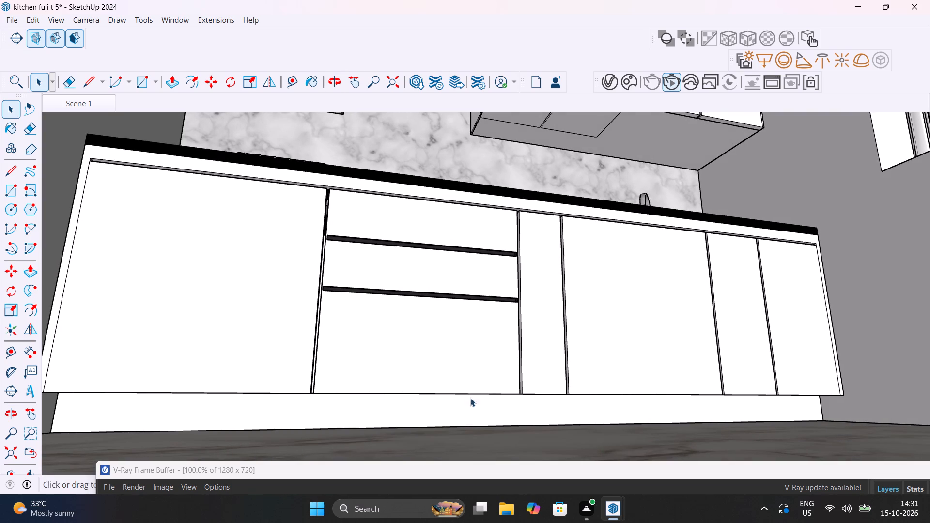
Examine the gap between the narrow and wide base cabinet doors and what shows behind it.
middle_drag(474, 405, 422, 479)
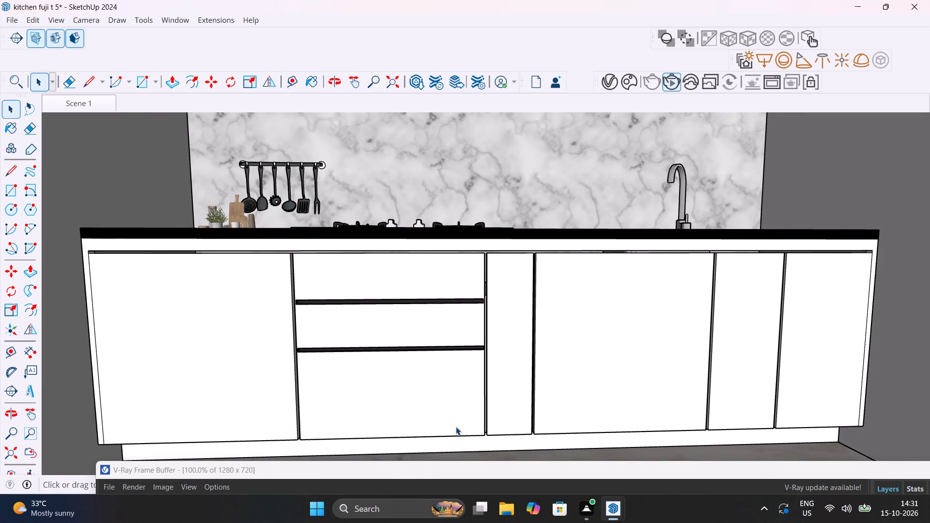
scroll(456, 427, down, 6)
middle_drag(504, 423, 483, 405)
scroll(492, 354, up, 20)
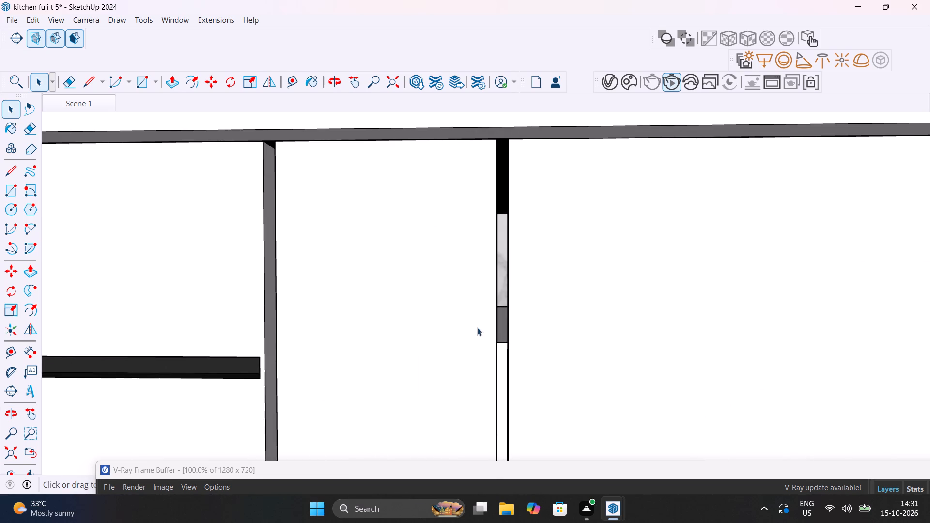
scroll(481, 323, down, 20)
scroll(481, 323, down, 9)
Move the V-Ray Frame Buffer clear of the model and reframe the kitchen from the front.
middle_drag(491, 338, 510, 355)
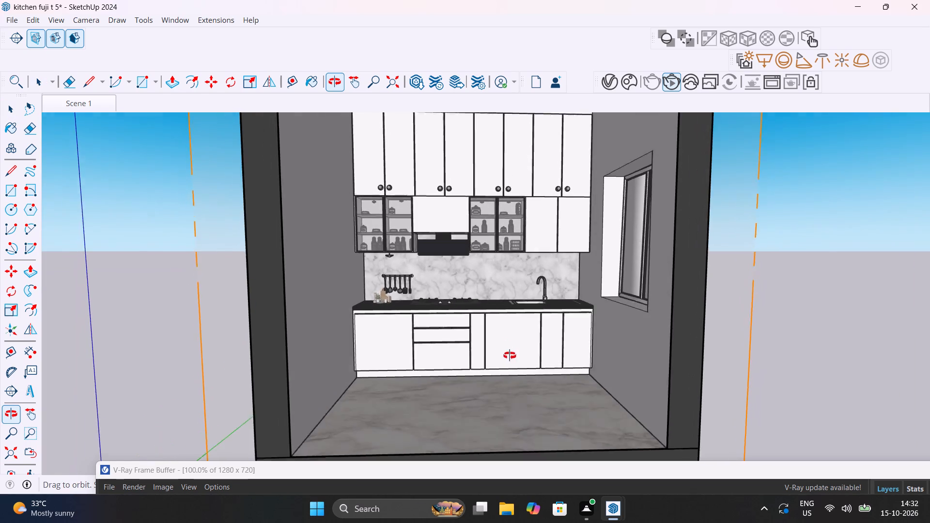
middle_drag(510, 355, 502, 442)
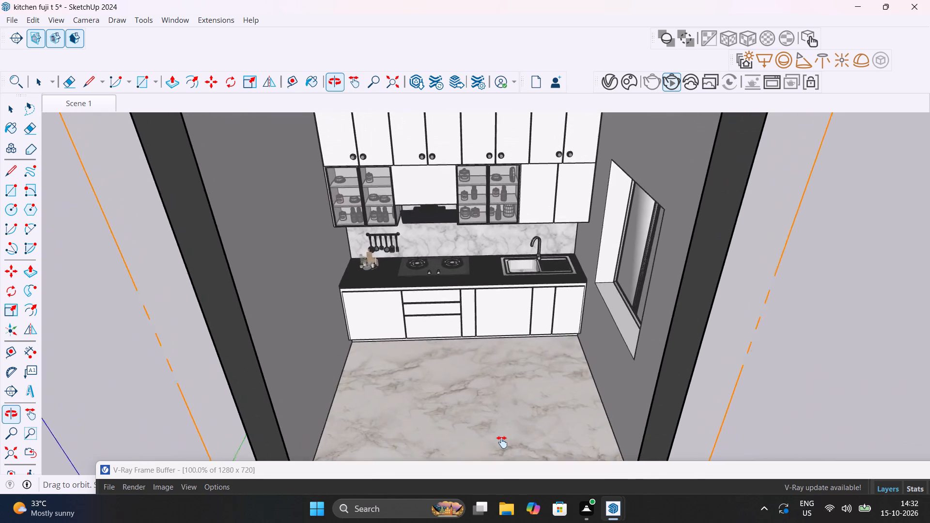
middle_drag(502, 442, 490, 415)
scroll(515, 416, up, 1)
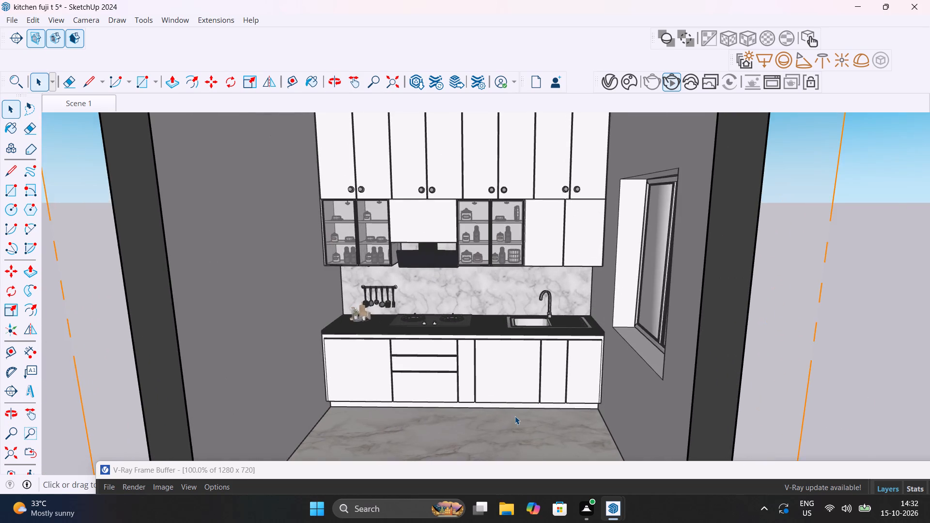
scroll(515, 416, up, 1)
shift+middle_drag(518, 426, 525, 425)
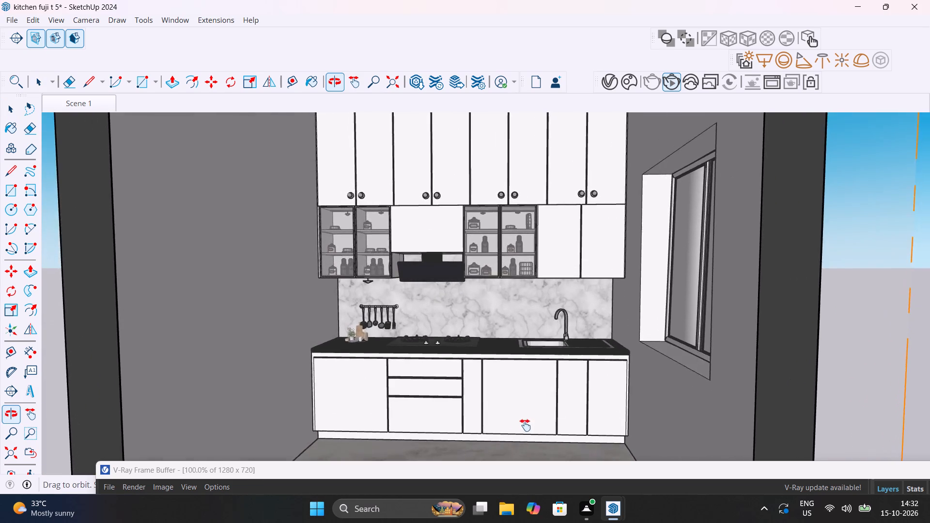
shift+middle_drag(525, 425, 494, 402)
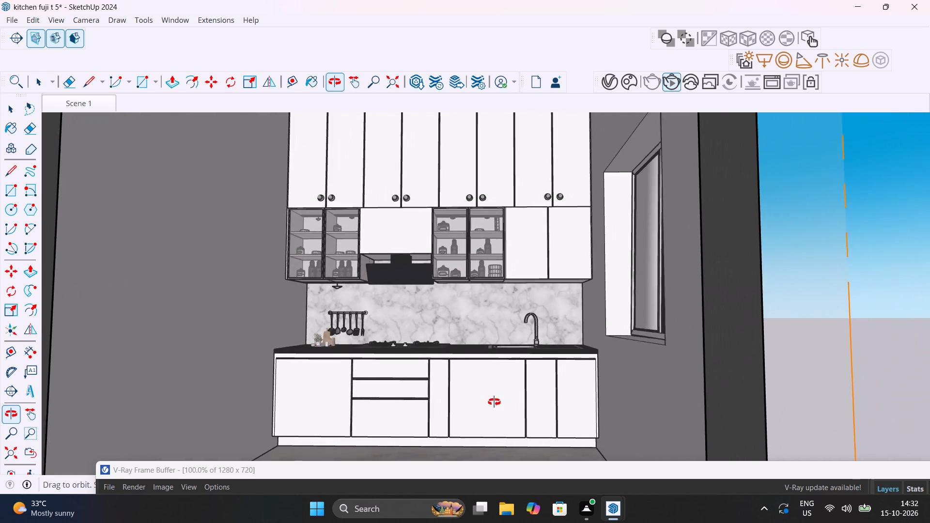
shift+middle_drag(494, 402, 490, 397)
drag(537, 473, 541, 493)
shift+middle_drag(525, 420, 538, 442)
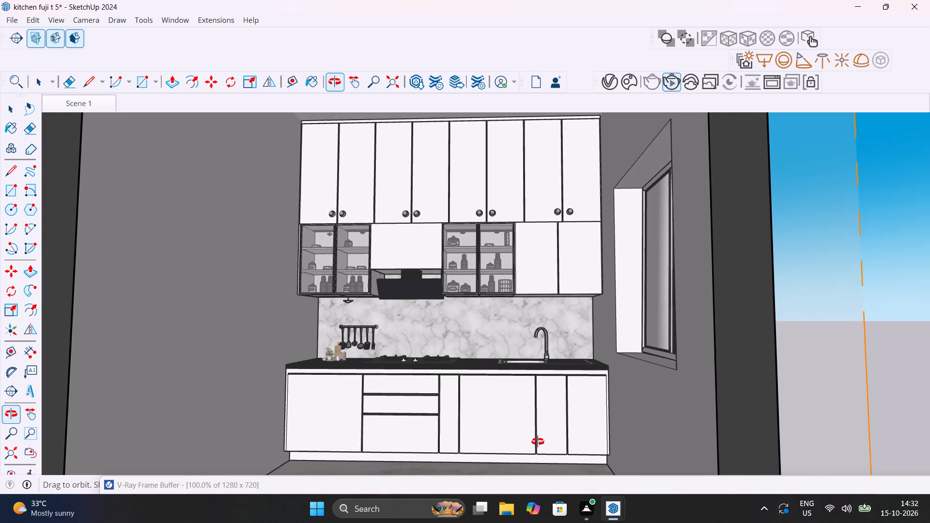
shift+middle_drag(538, 442, 568, 454)
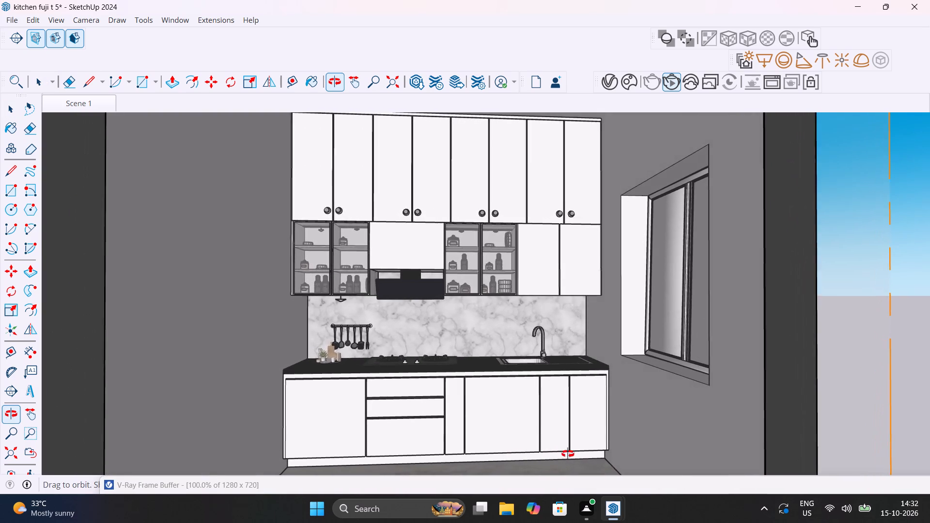
shift+middle_drag(568, 454, 568, 468)
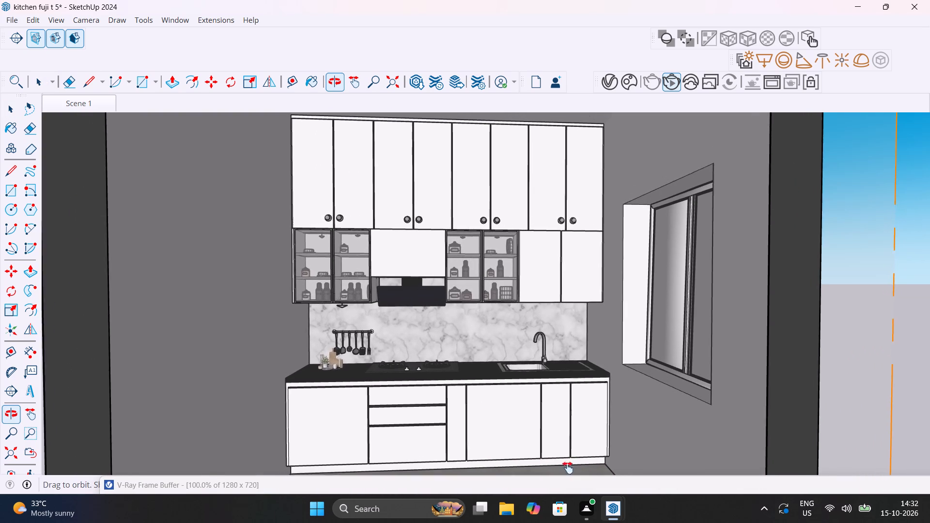
shift+middle_drag(568, 468, 558, 441)
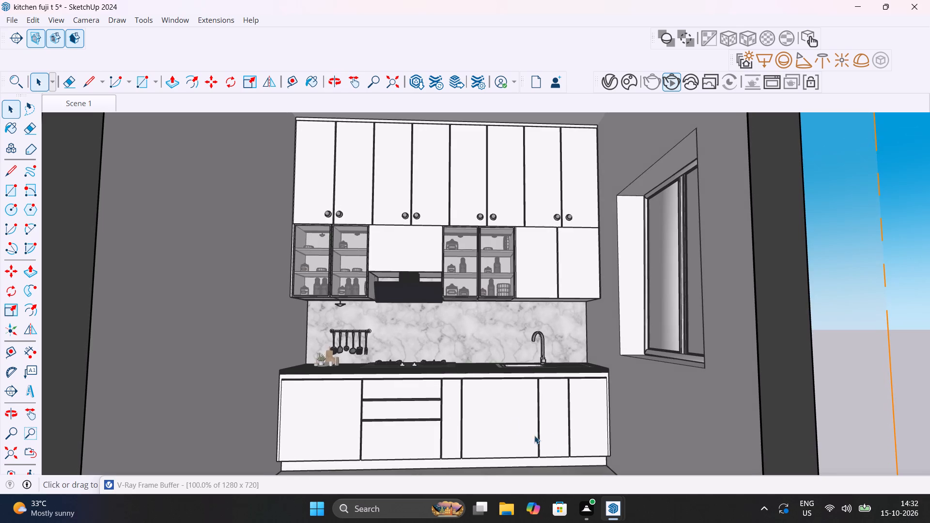
scroll(503, 402, up, 4)
shift+middle_drag(531, 403, 535, 435)
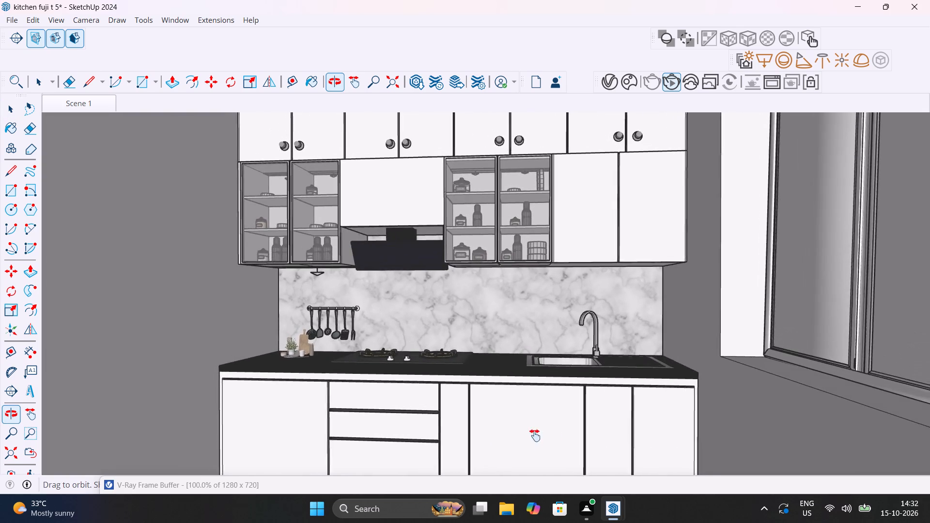
shift+middle_drag(535, 435, 558, 434)
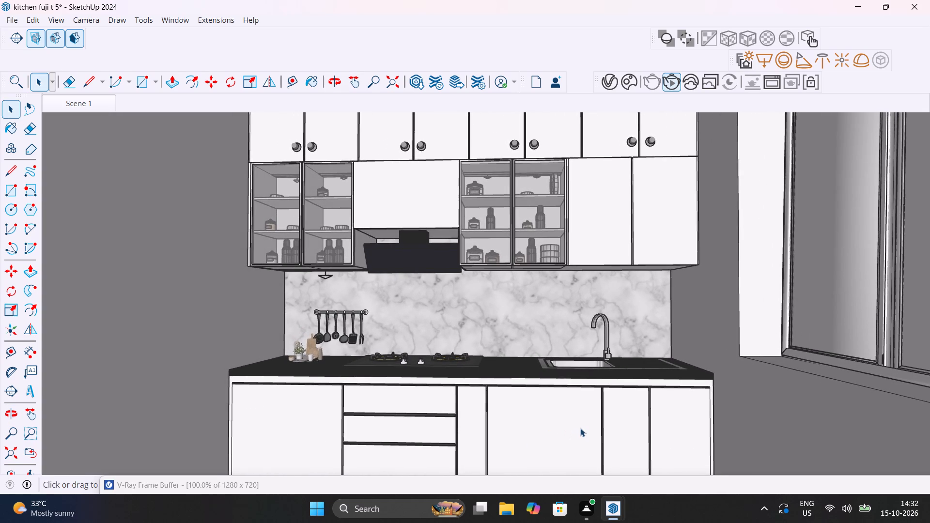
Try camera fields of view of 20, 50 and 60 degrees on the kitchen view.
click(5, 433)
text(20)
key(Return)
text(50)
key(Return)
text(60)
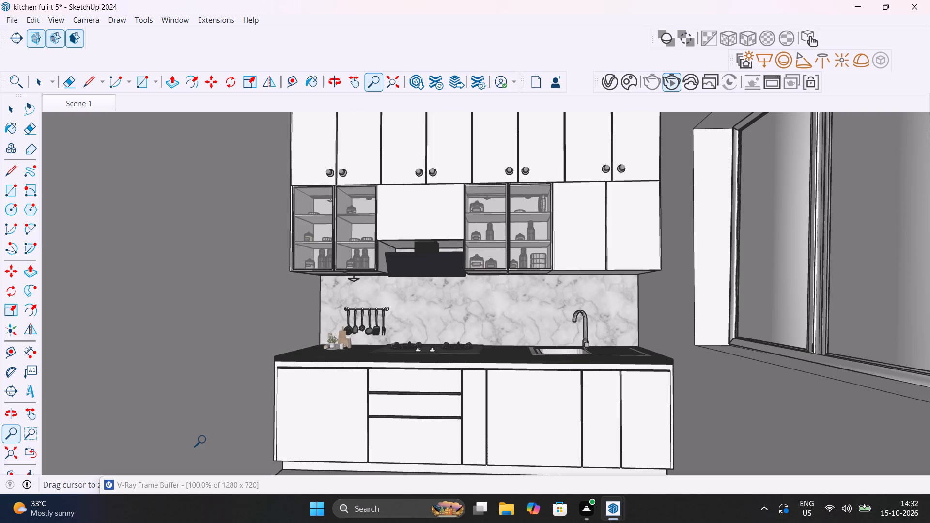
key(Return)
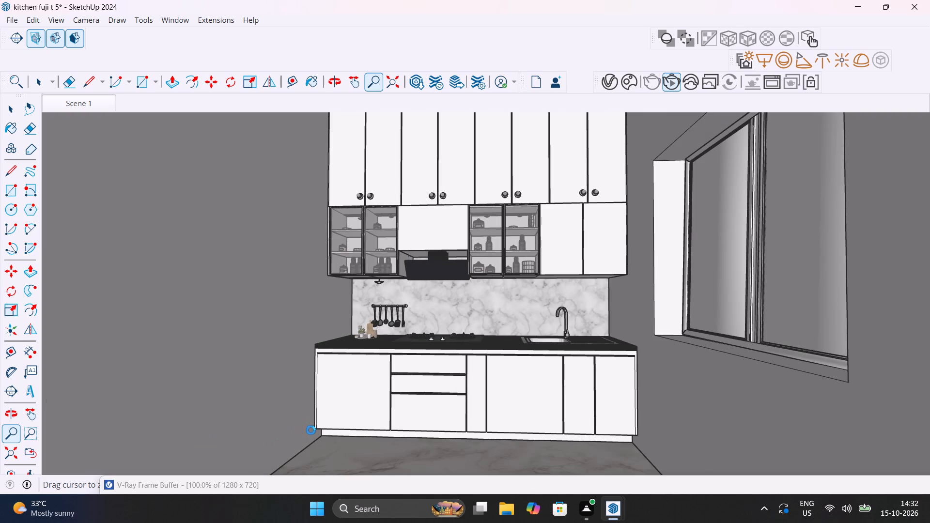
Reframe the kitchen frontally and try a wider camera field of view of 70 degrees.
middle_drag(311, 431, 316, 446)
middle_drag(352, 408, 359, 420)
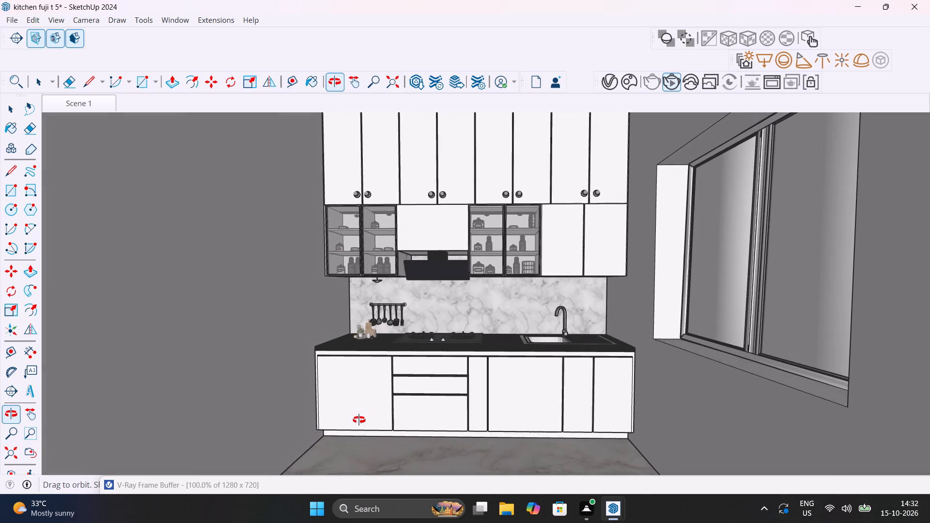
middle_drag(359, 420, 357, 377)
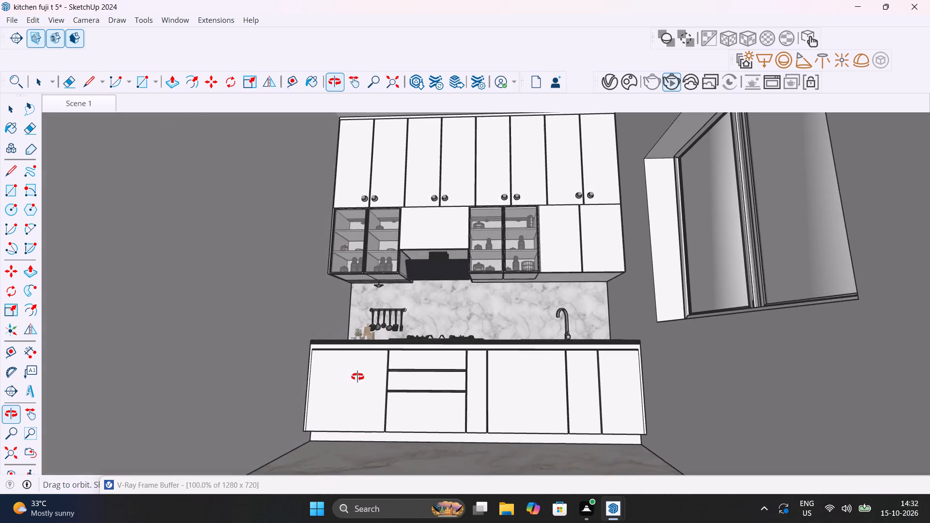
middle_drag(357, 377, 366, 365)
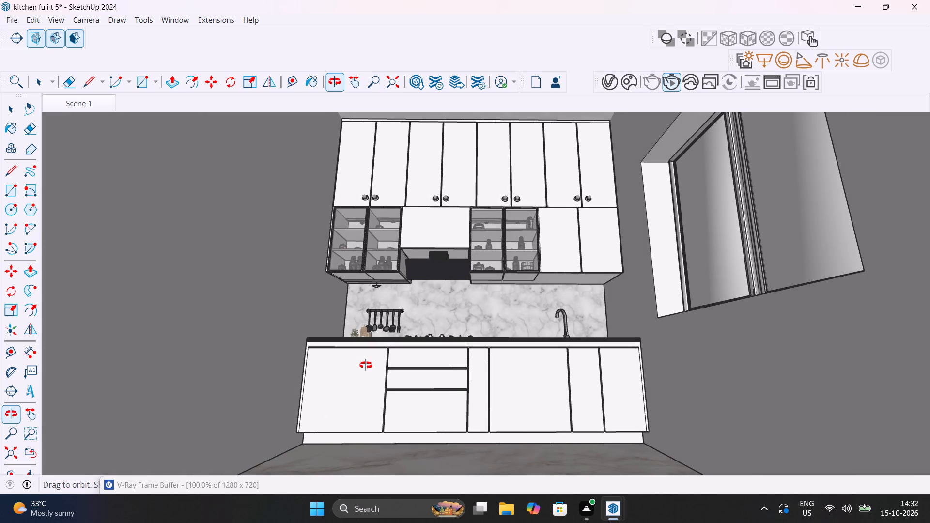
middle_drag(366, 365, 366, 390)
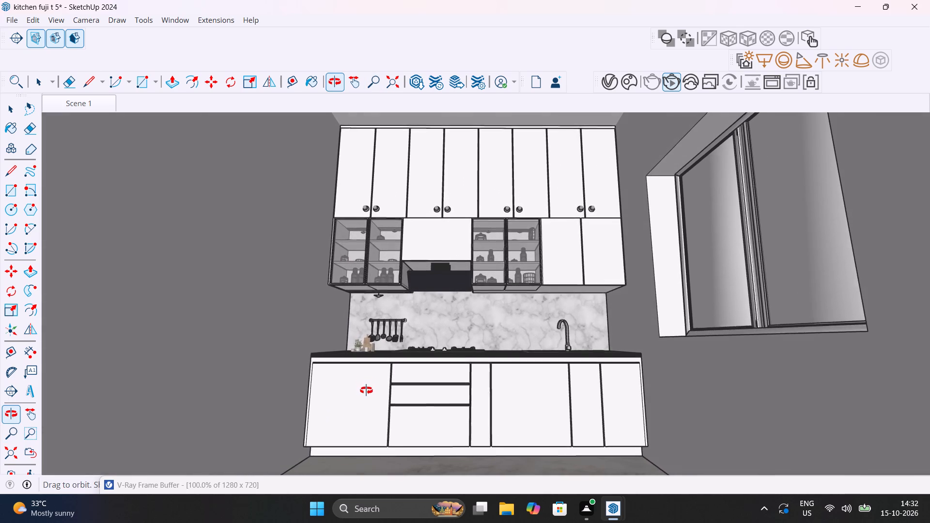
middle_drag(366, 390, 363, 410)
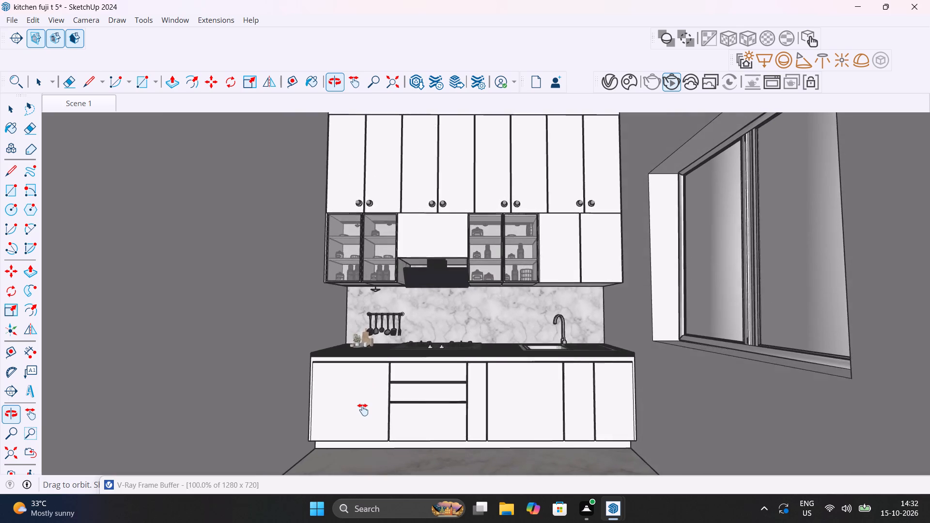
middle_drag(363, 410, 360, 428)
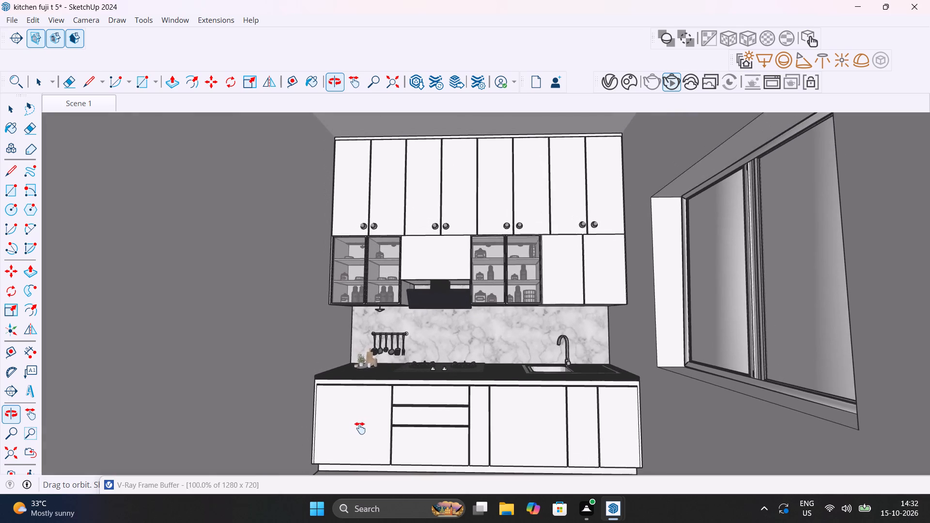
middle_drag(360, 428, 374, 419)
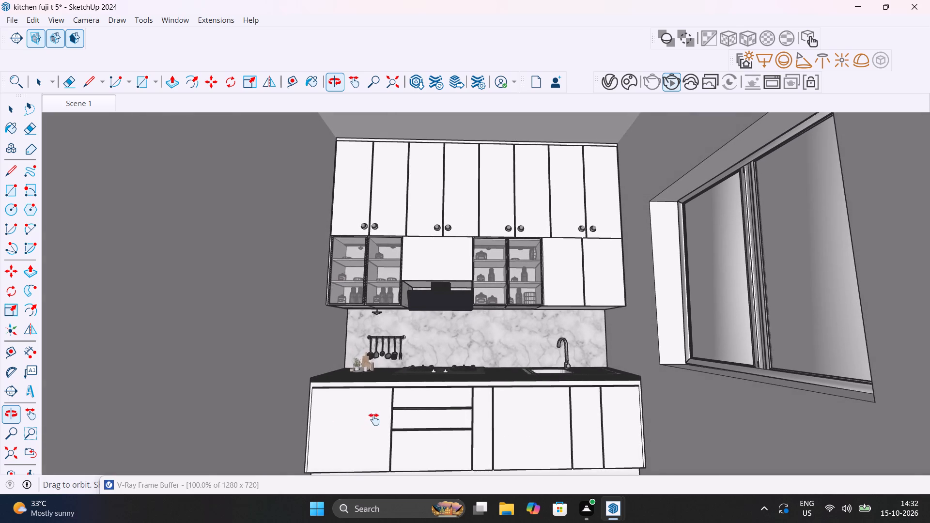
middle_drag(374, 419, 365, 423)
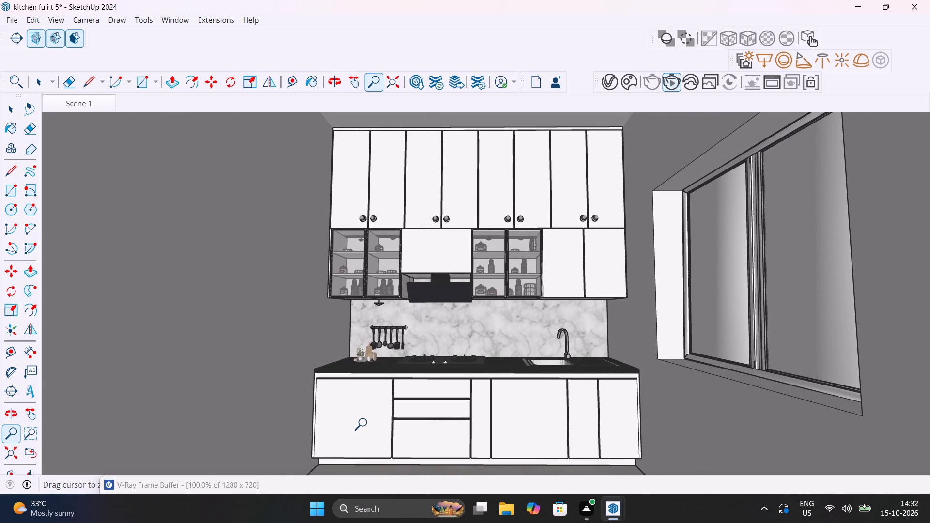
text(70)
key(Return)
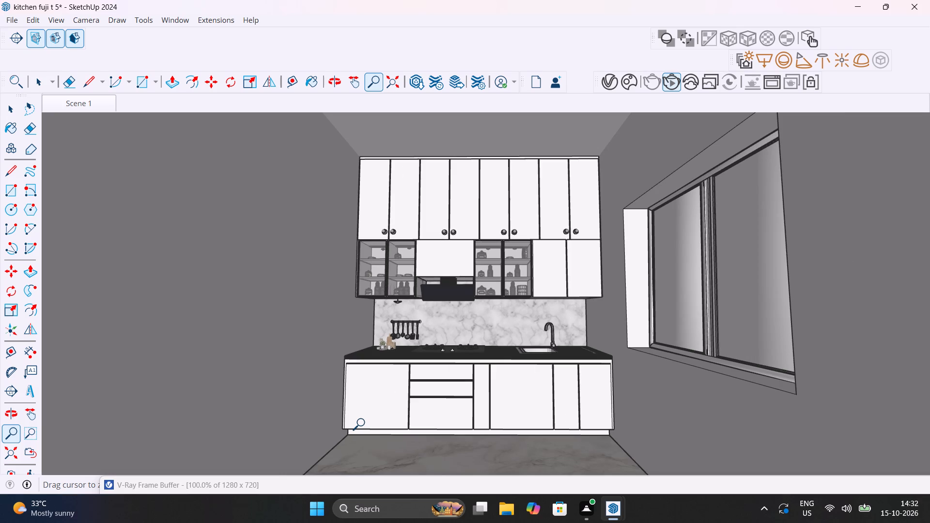
Return the model to the saved Scene 1 camera view and undo the last change.
click(100, 109)
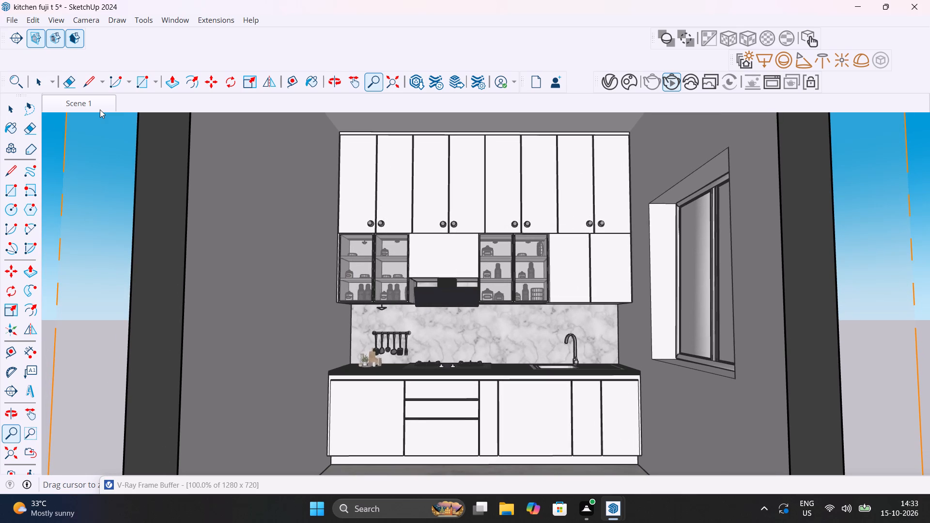
key(ctrl+z)
Move closer to the kitchen, set the camera field of view to 70 degrees, and reframe the cabinets frontally.
scroll(522, 254, up, 2)
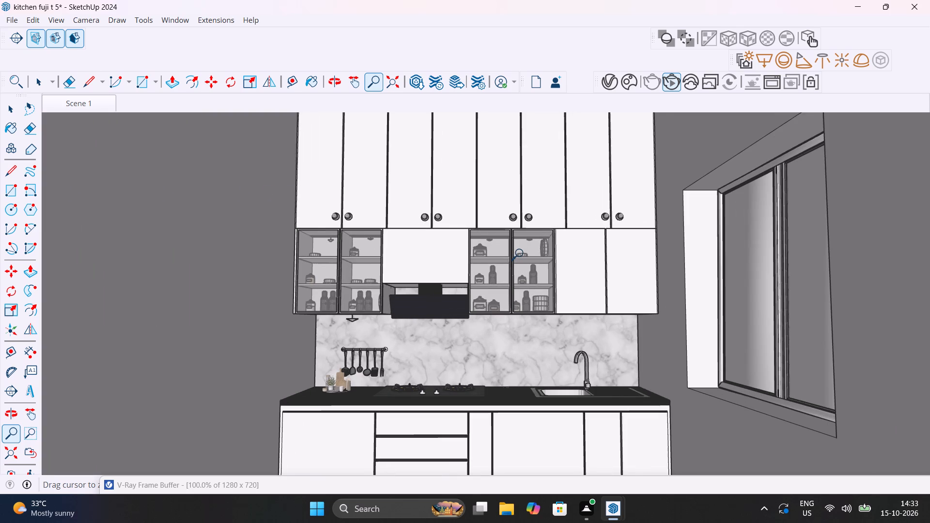
scroll(522, 254, up, 3)
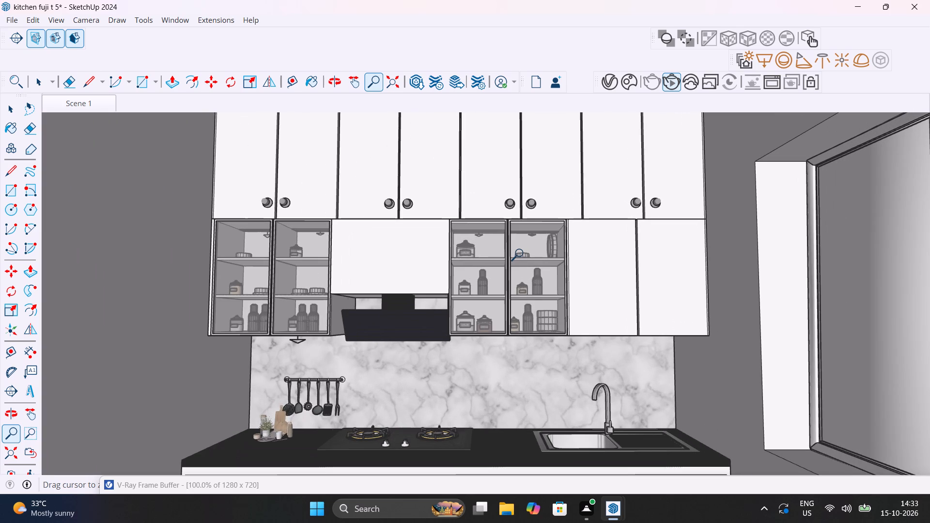
text(70)
key(Return)
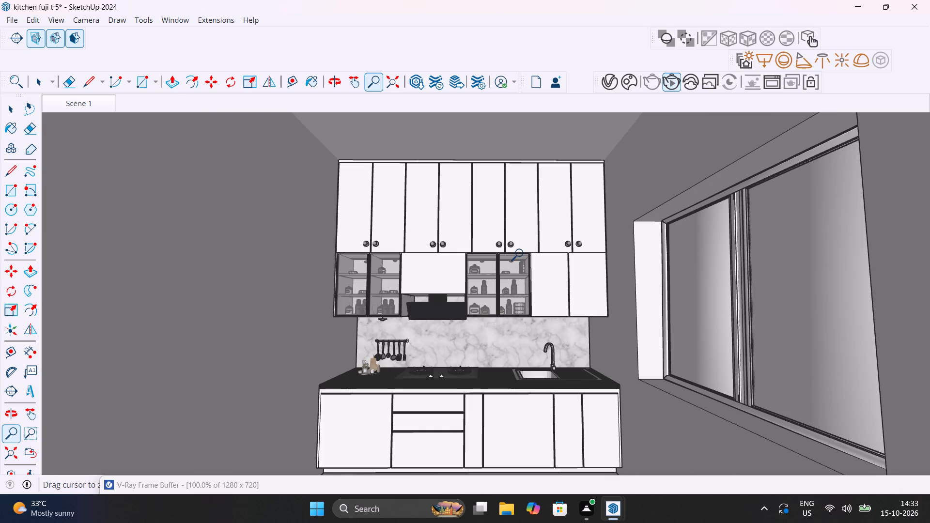
middle_drag(543, 301, 543, 296)
middle_drag(543, 296, 544, 324)
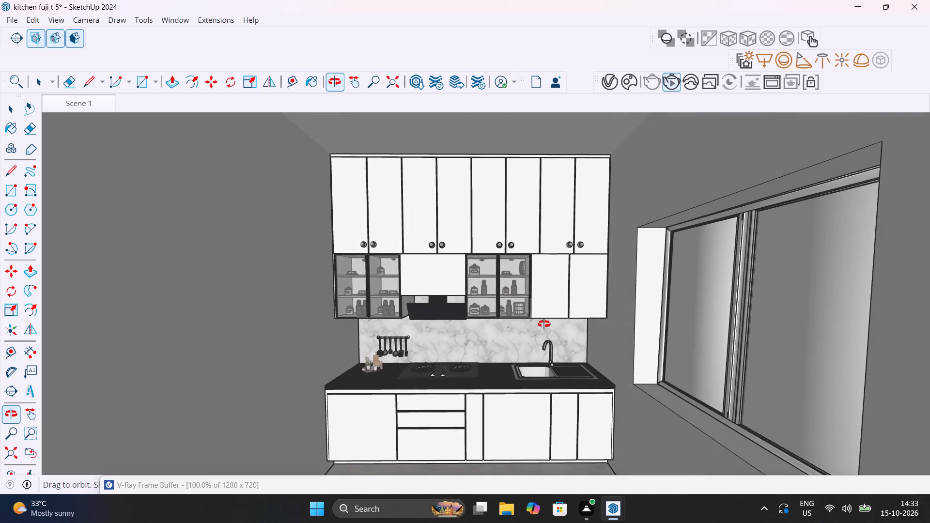
middle_drag(544, 324, 543, 324)
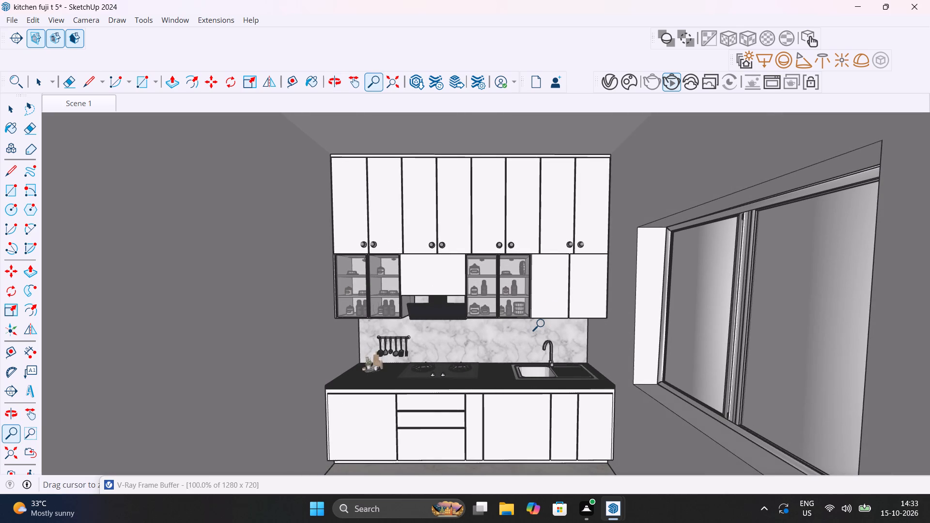
scroll(543, 324, up, 1)
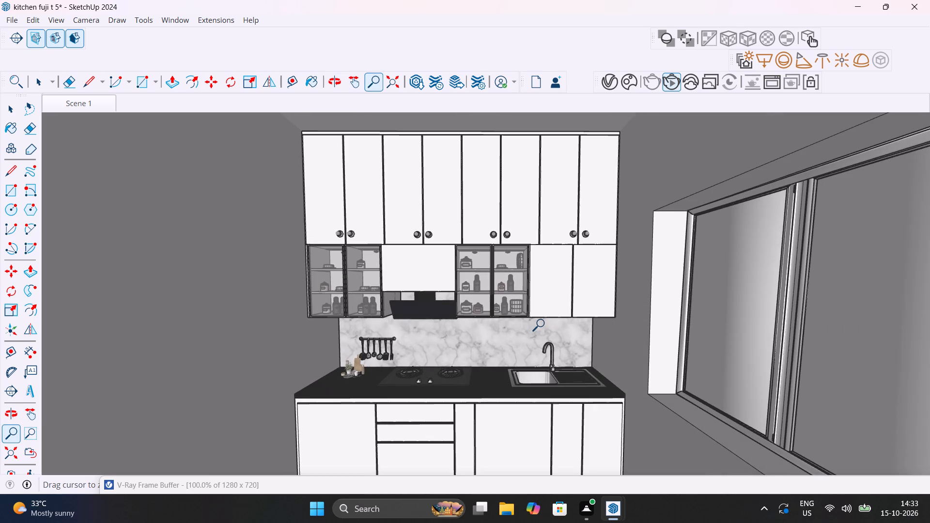
scroll(543, 324, down, 1)
shift+middle_drag(542, 324, 551, 308)
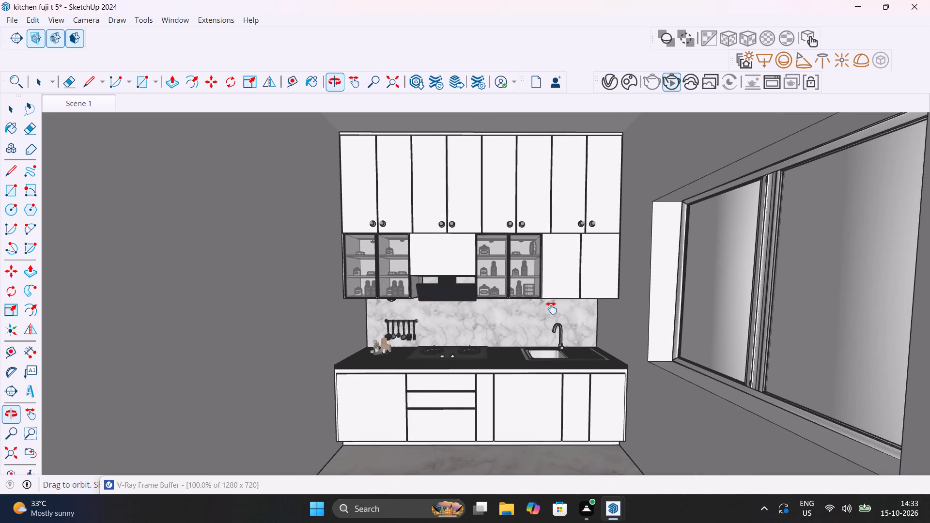
shift+middle_drag(551, 308, 547, 312)
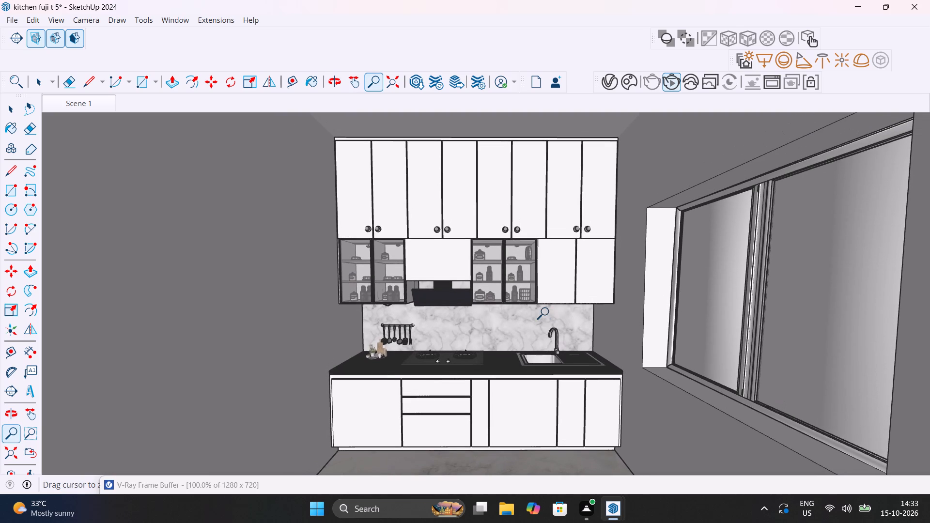
Compare fields of view of 60 and 70 degrees, settle on 65 degrees, and fine-tune the frontal kitchen framing.
text(60)
key(Return)
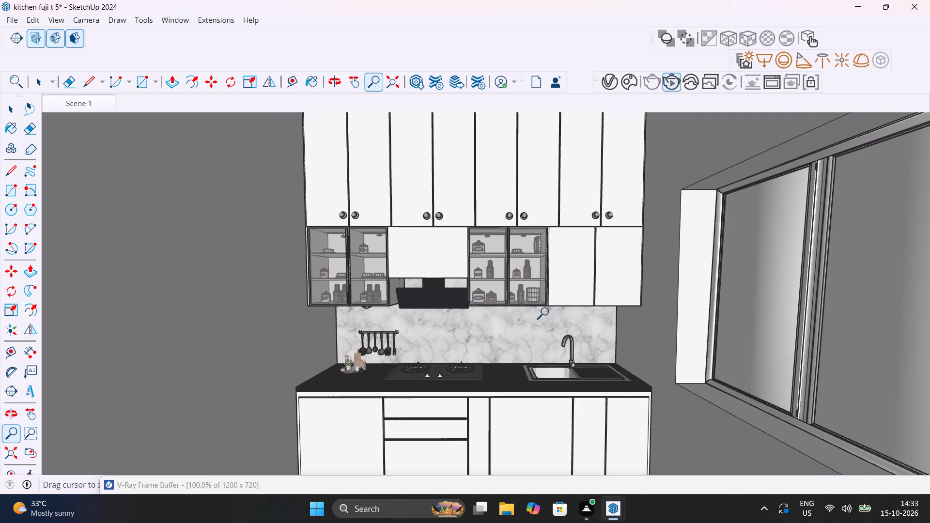
text(70)
key(Return)
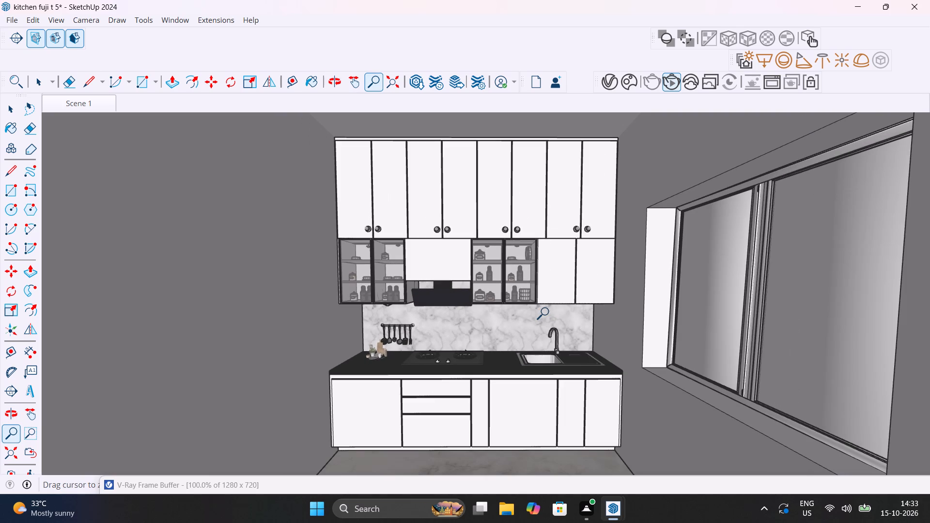
text(65)
key(Return)
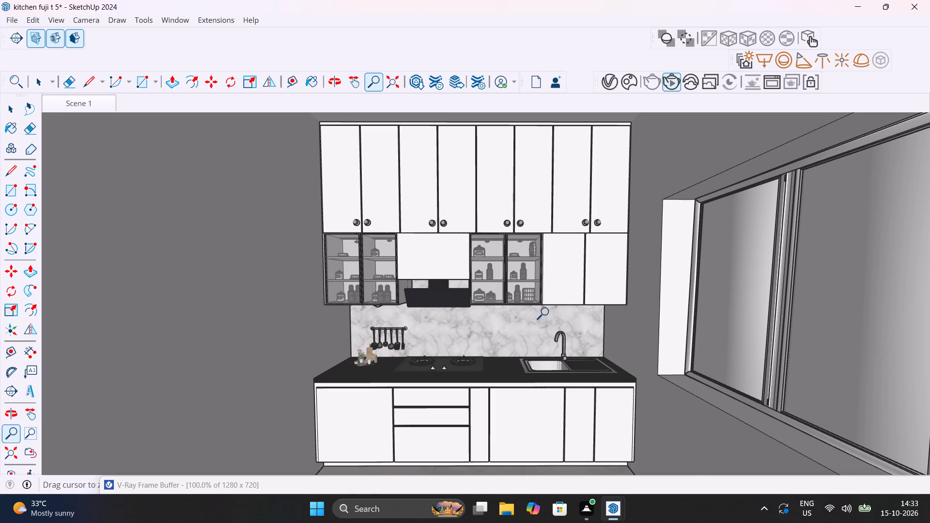
middle_drag(562, 338, 561, 331)
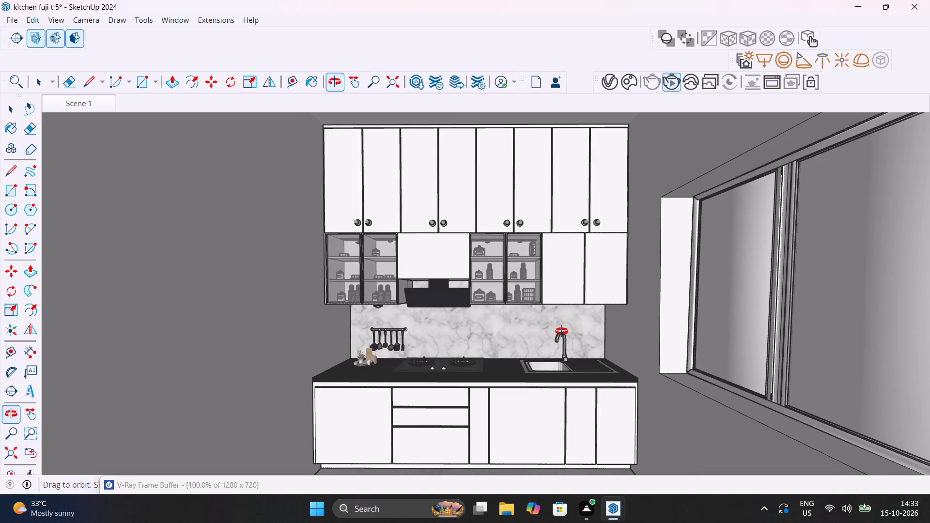
middle_drag(561, 331, 562, 333)
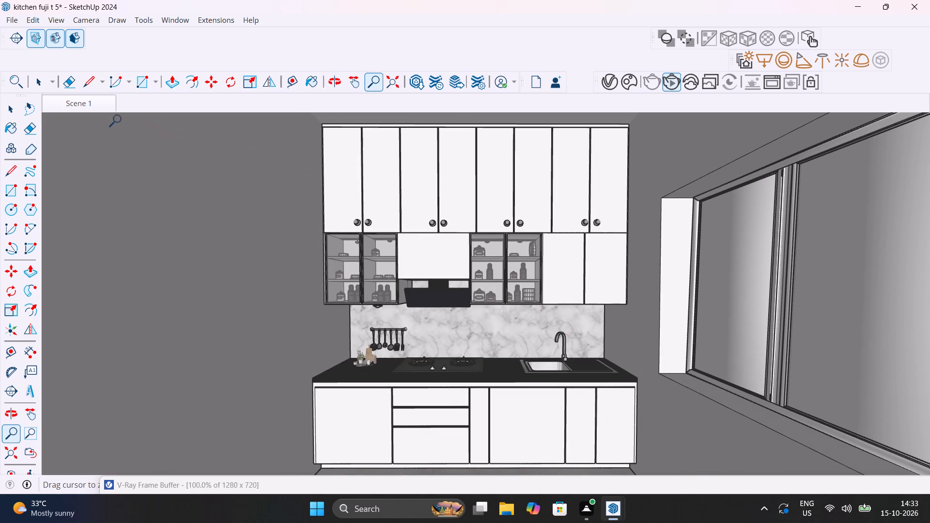
Save the current kitchen view as a new scene, update it, and compare it with Scene 1 before returning to it.
right_click(111, 109)
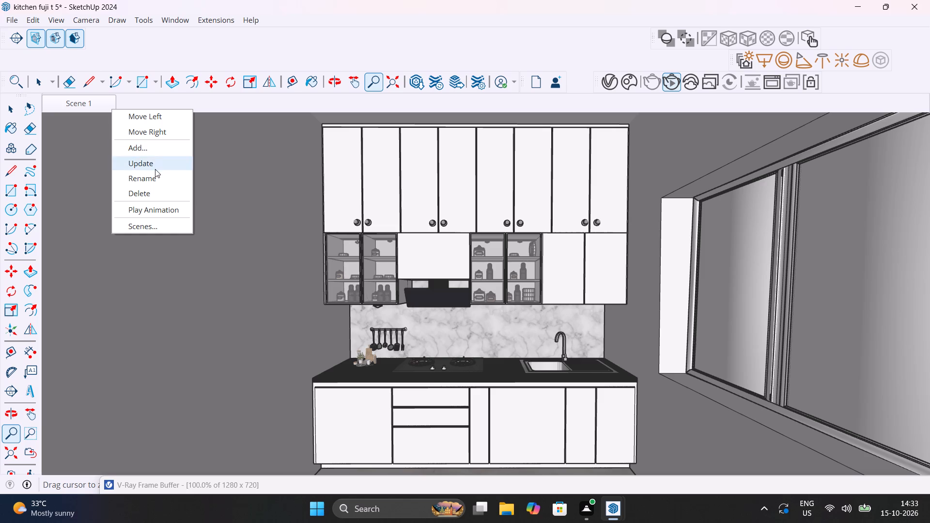
click(160, 151)
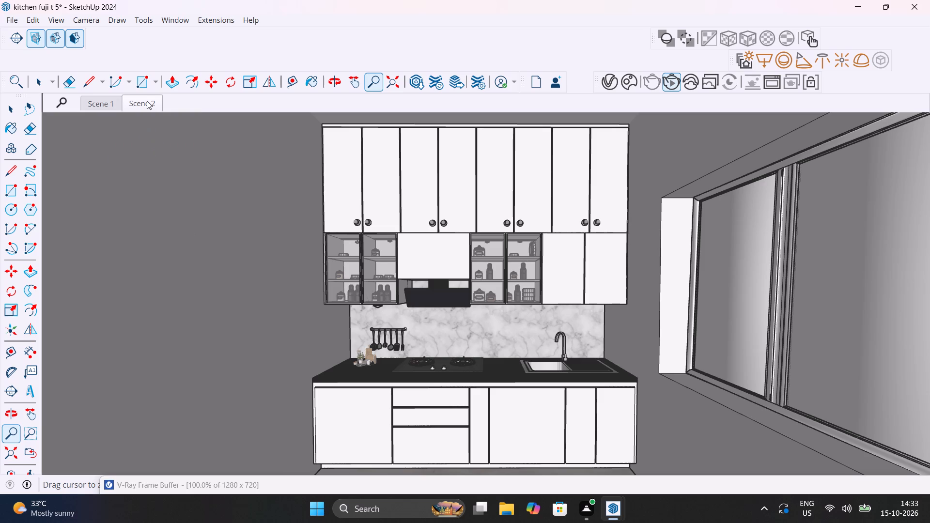
right_click(150, 103)
click(186, 154)
click(111, 106)
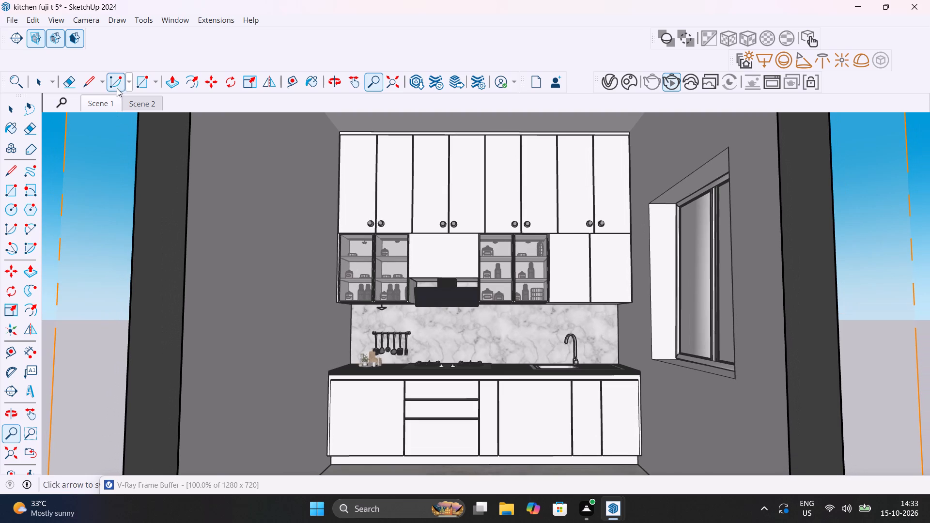
click(146, 103)
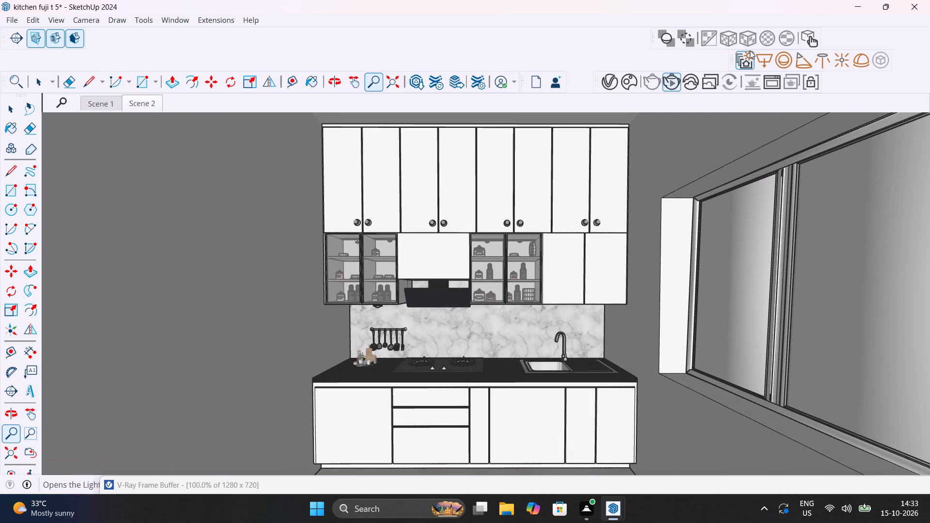
Restart the V-Ray interactive render from the new scene's view and bring the Frame Buffer into sight to check it.
click(673, 83)
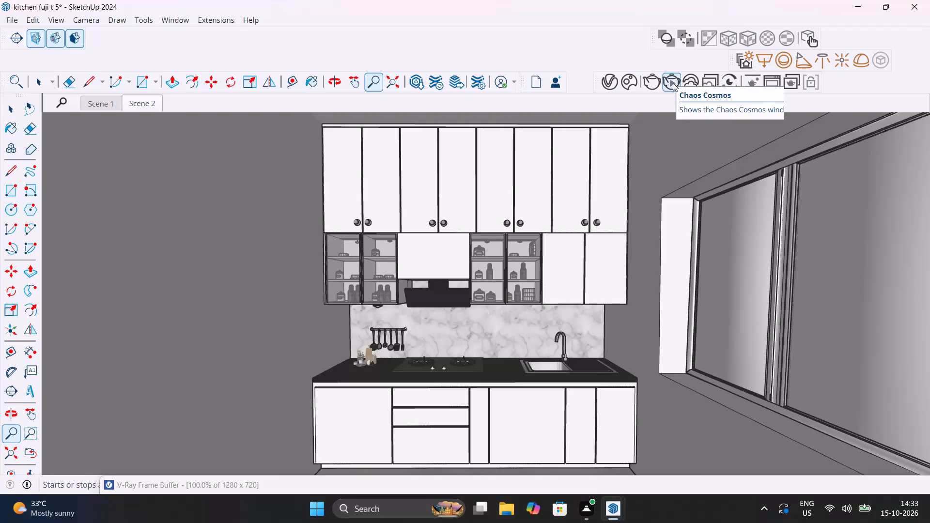
drag(328, 484, 291, 379)
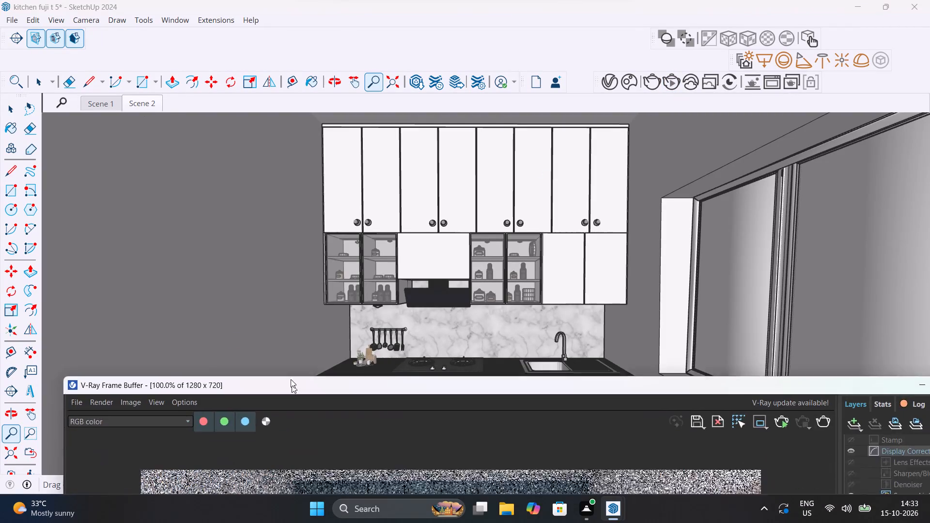
drag(291, 379, 299, 28)
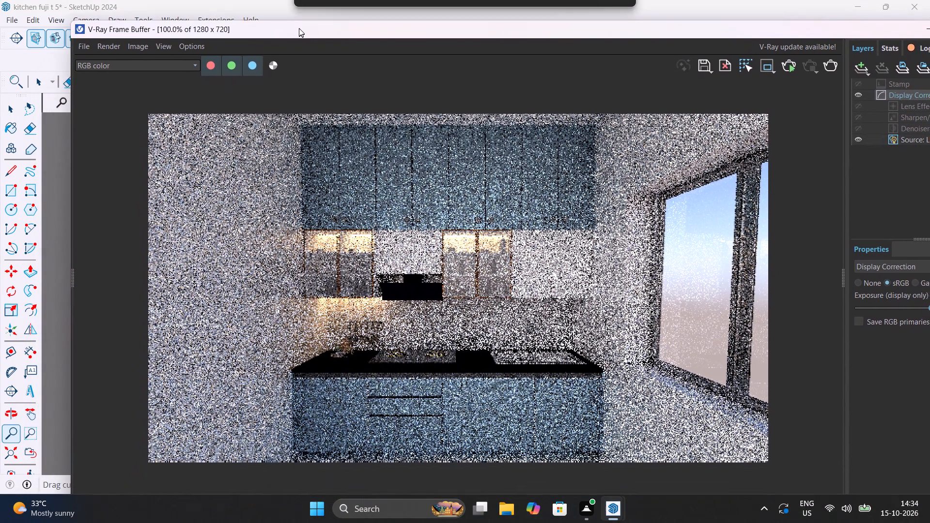
drag(299, 28, 295, 22)
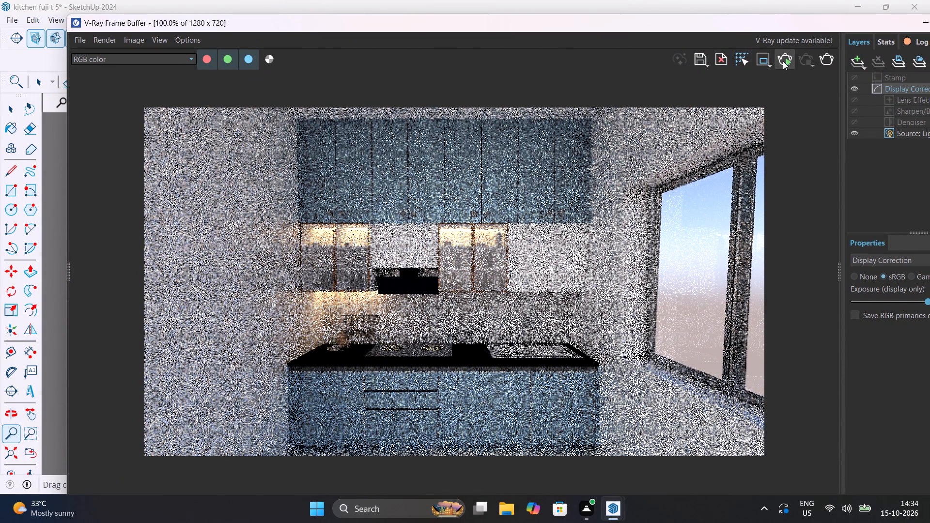
click(783, 61)
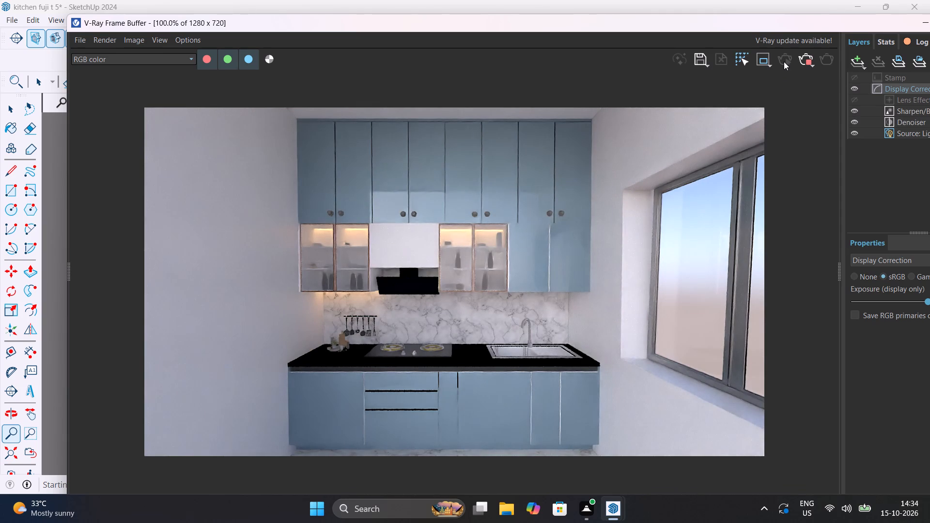
drag(874, 25, 815, 20)
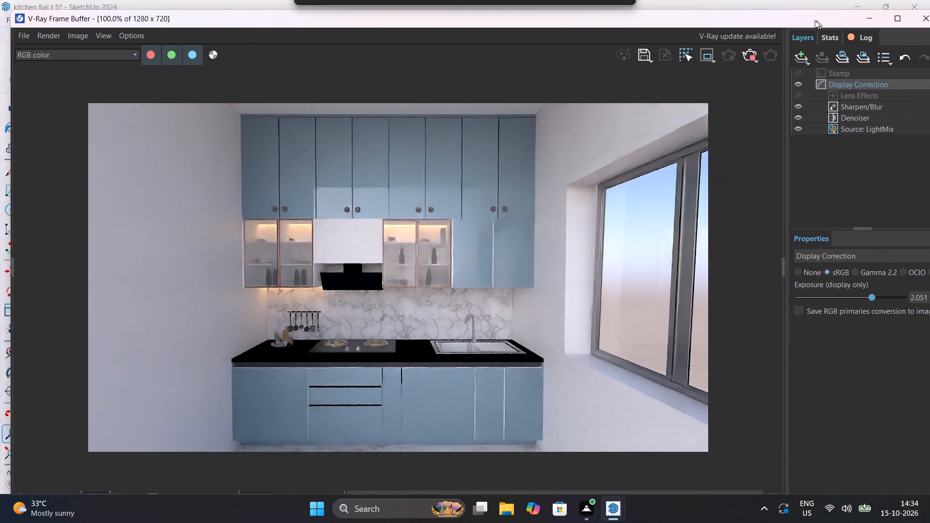
drag(815, 20, 800, 8)
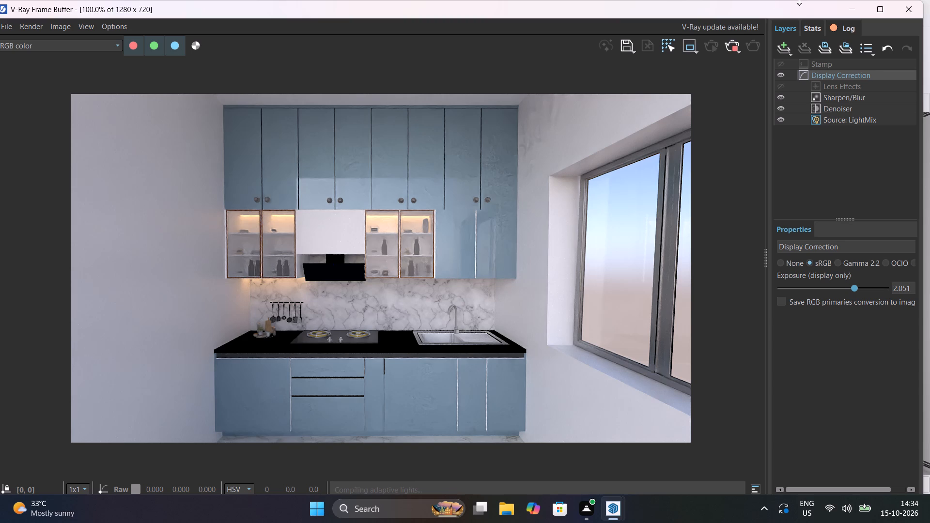
drag(743, 10, 750, 97)
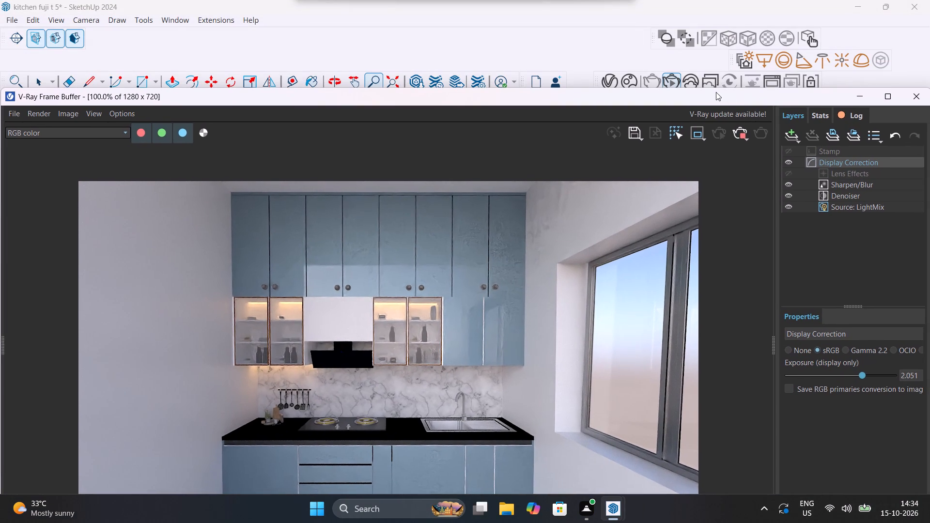
Stop the running render and set the V-Ray render quality to High.
click(607, 81)
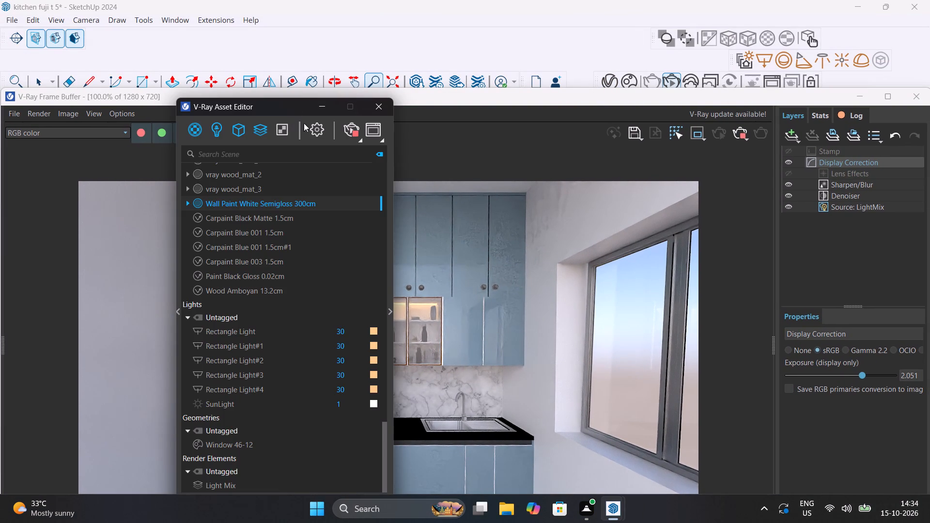
click(320, 127)
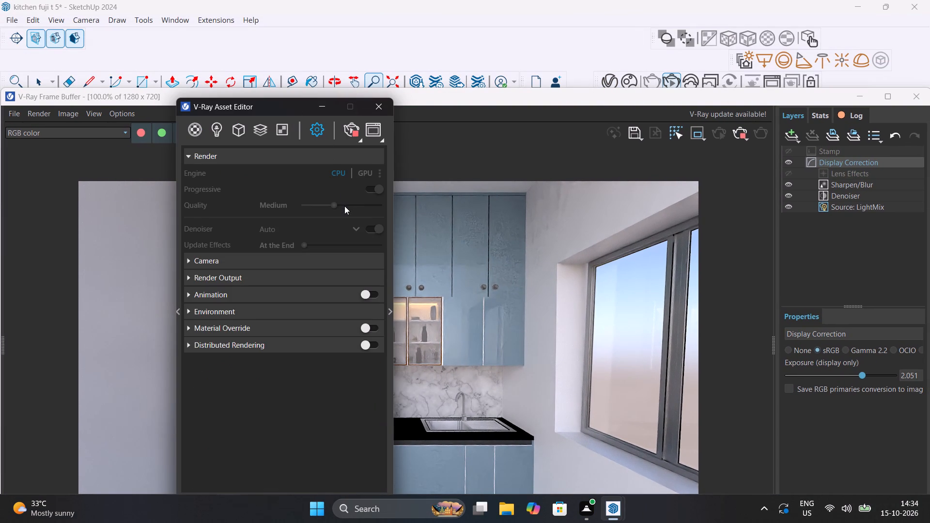
click(344, 206)
click(338, 173)
click(737, 131)
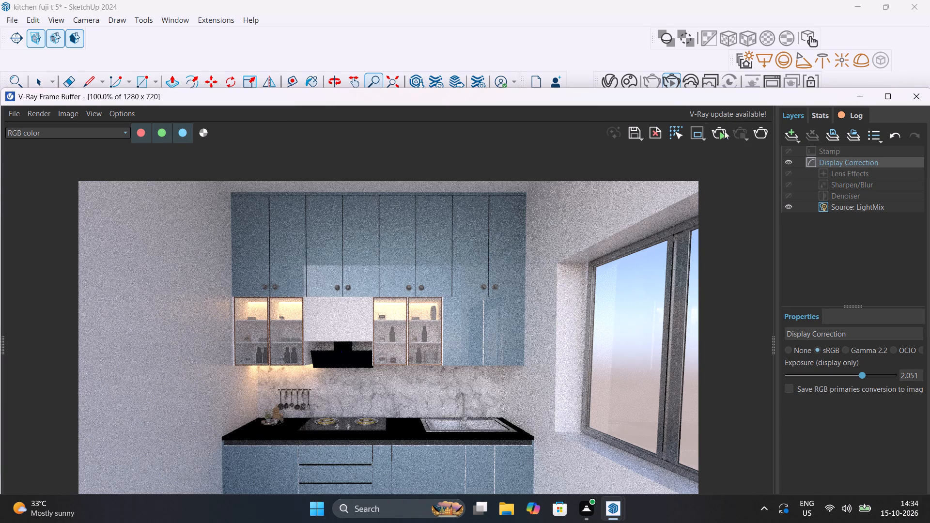
click(607, 84)
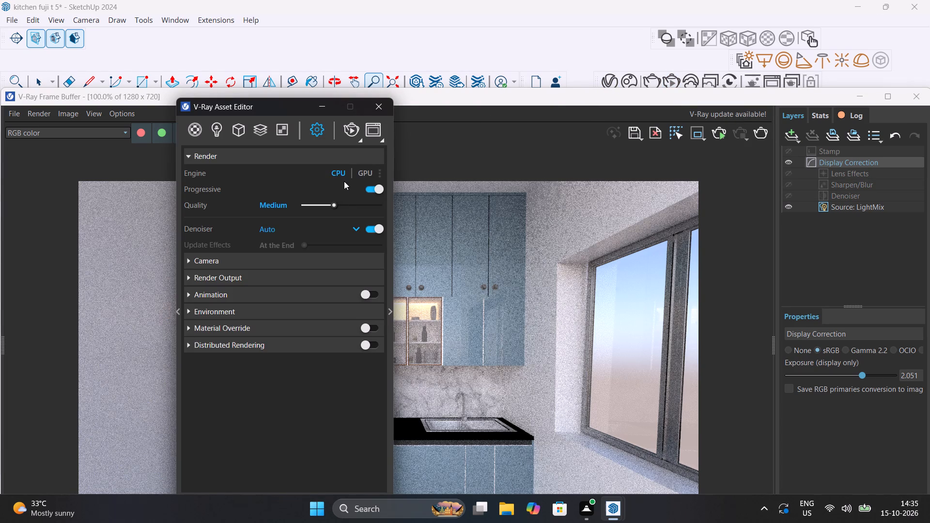
click(344, 204)
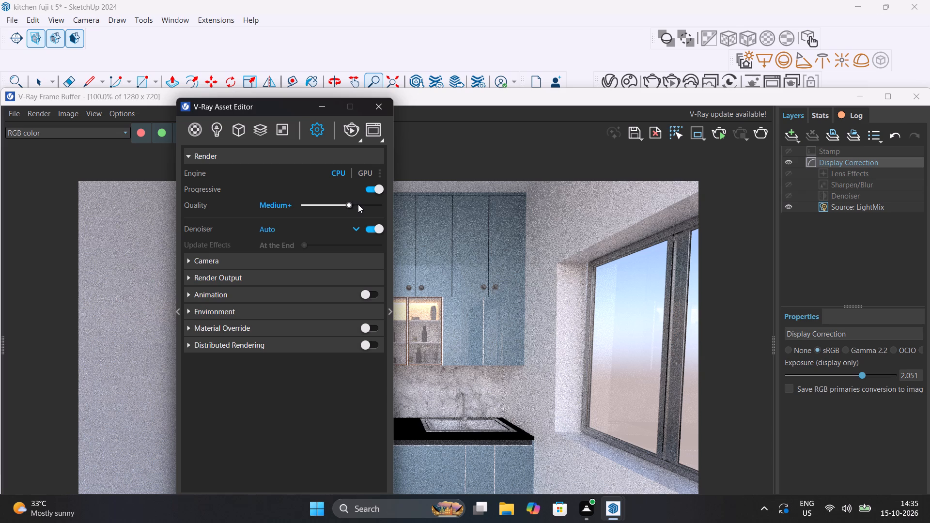
click(358, 204)
Set the V-Ray render output image width to 3080 pixels and enable Safe Frame.
click(244, 277)
drag(276, 314, 277, 314)
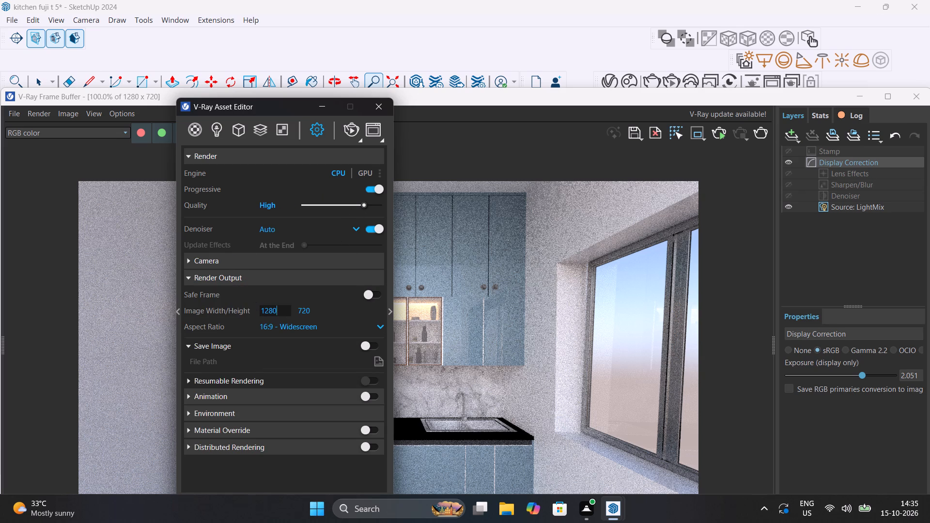
drag(277, 314, 251, 316)
text(3080)
key(Return)
click(372, 293)
Render the kitchen at the new output size and inspect the image in the maximized Frame Buffer.
click(351, 134)
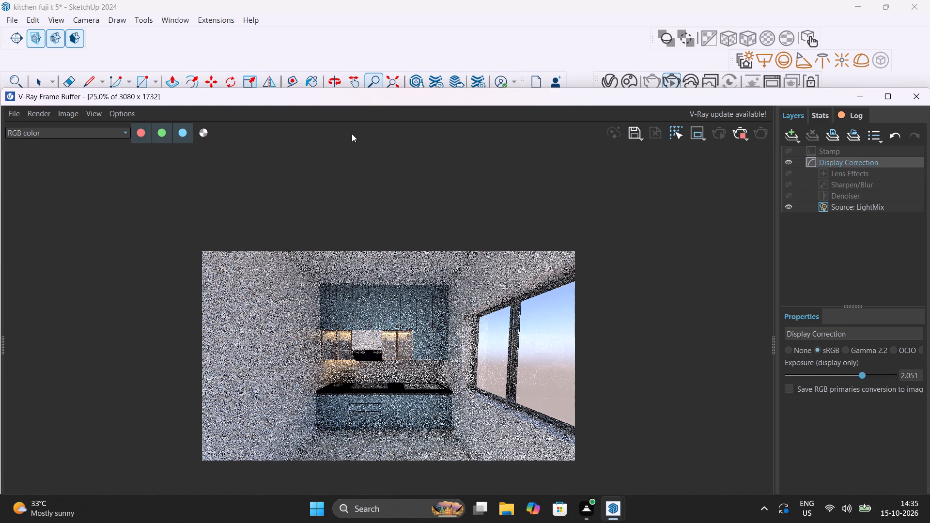
drag(461, 98, 434, 48)
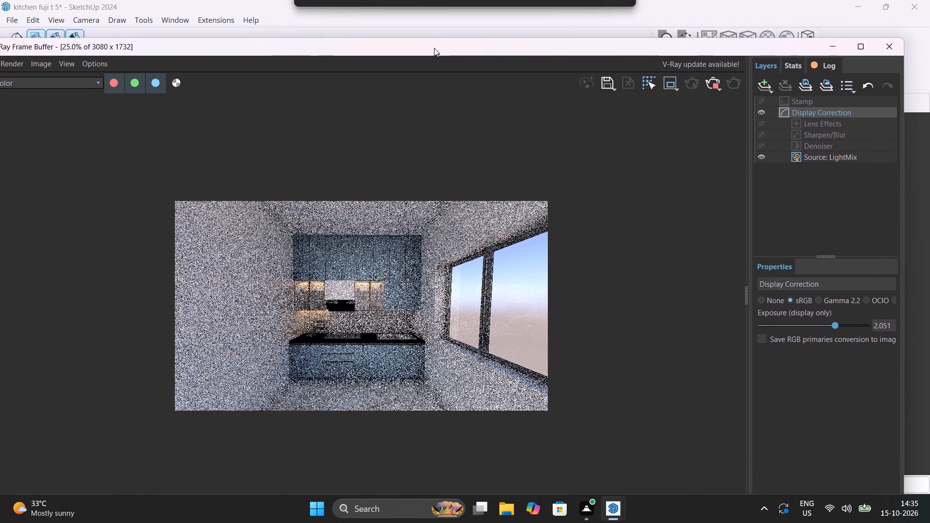
drag(434, 48, 434, 46)
click(861, 46)
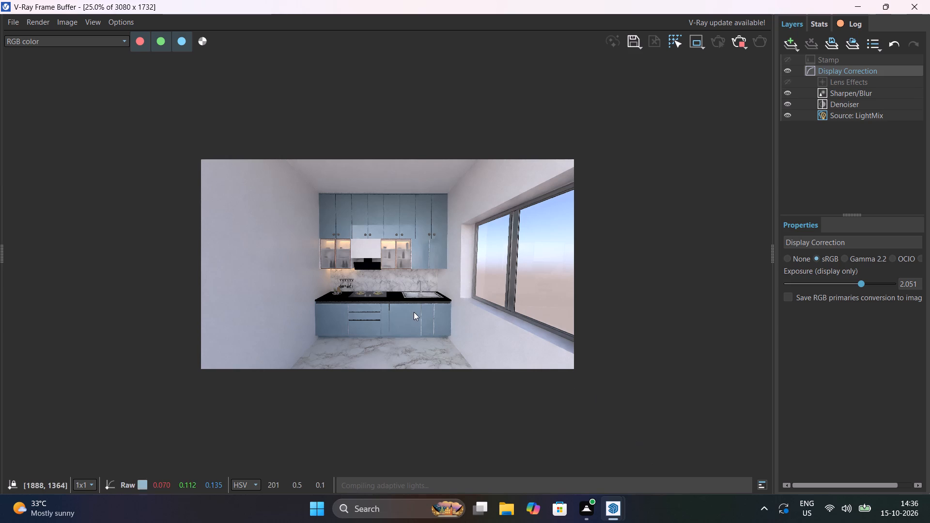
scroll(411, 303, up, 1)
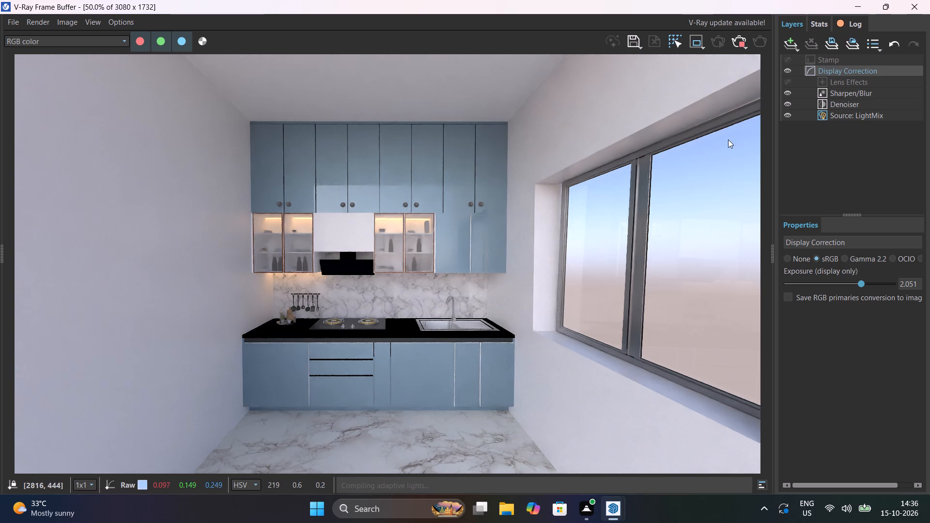
Turn off the Sharpen/Blur calculation in the Frame Buffer layers, then abort the running render and restart it as an interactive render.
click(839, 90)
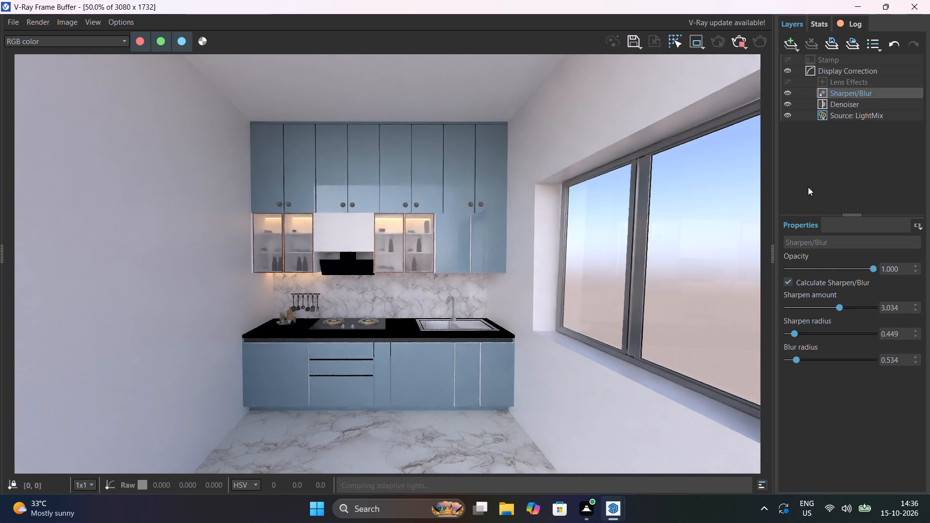
click(790, 282)
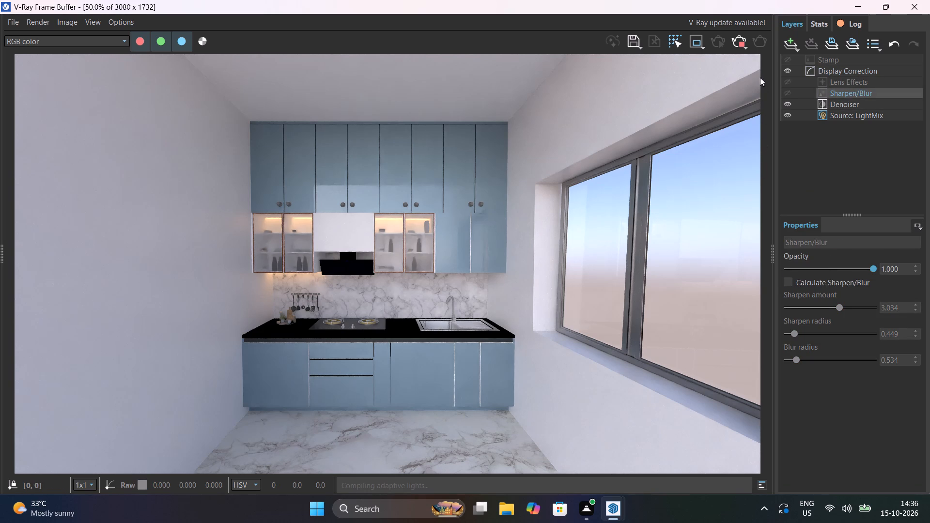
click(737, 43)
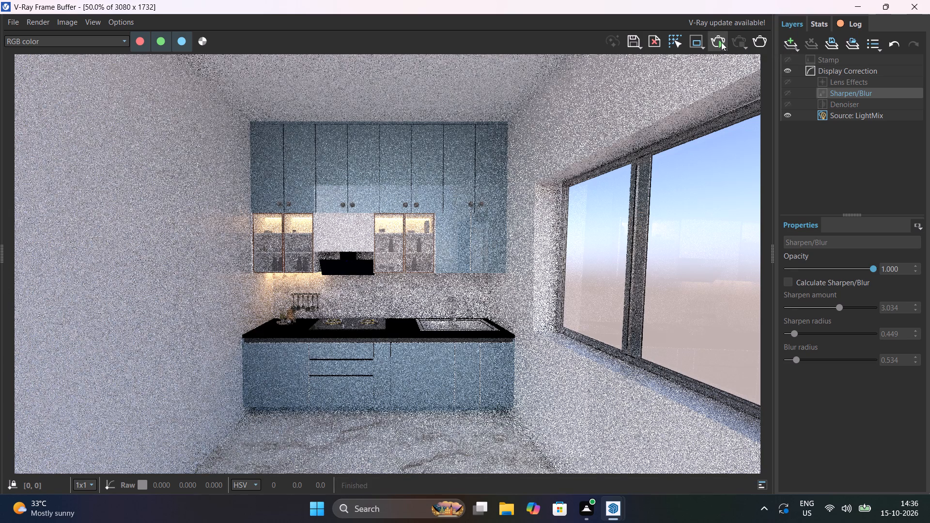
click(721, 42)
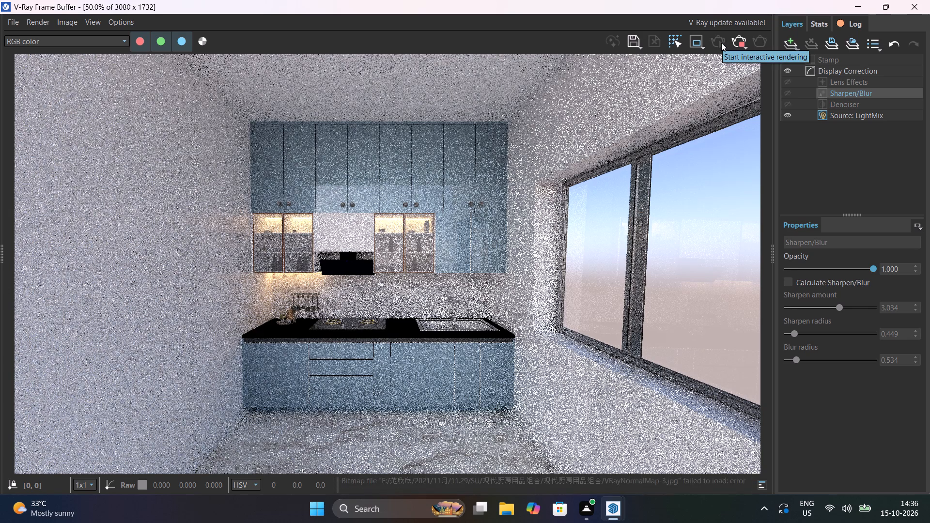
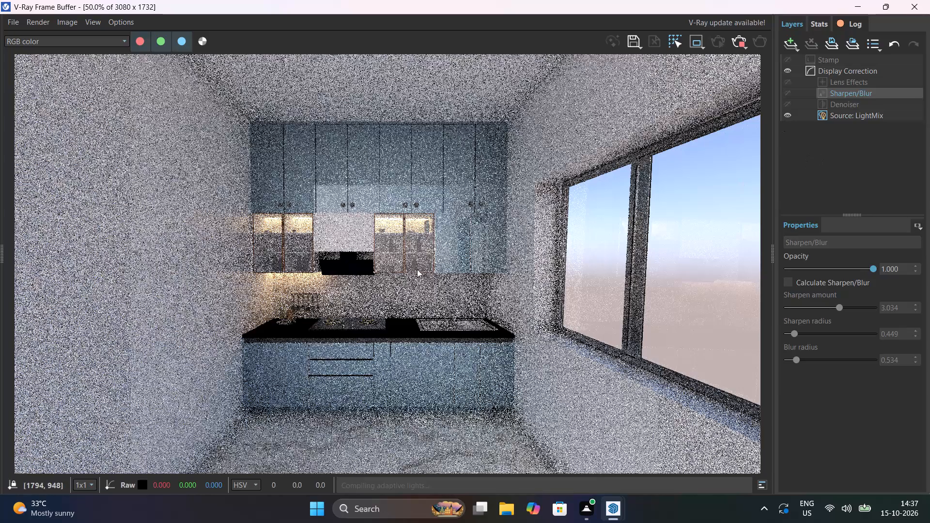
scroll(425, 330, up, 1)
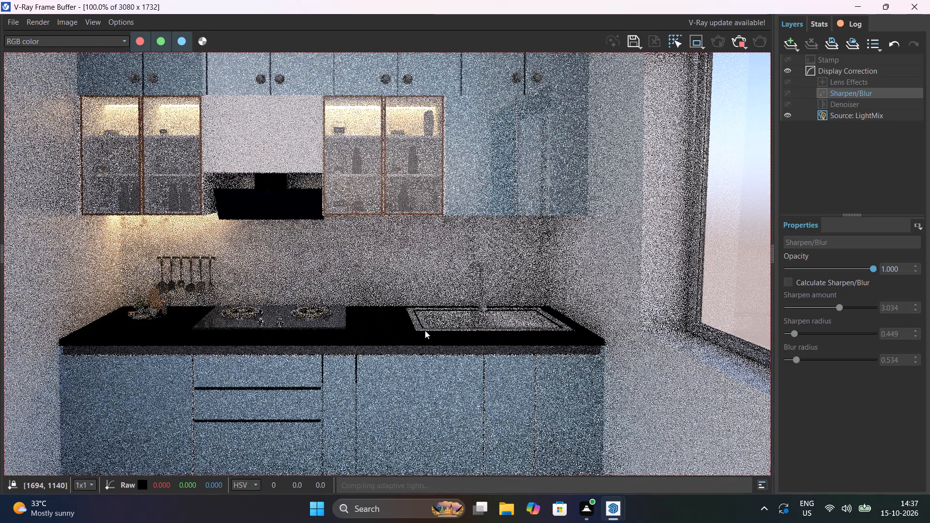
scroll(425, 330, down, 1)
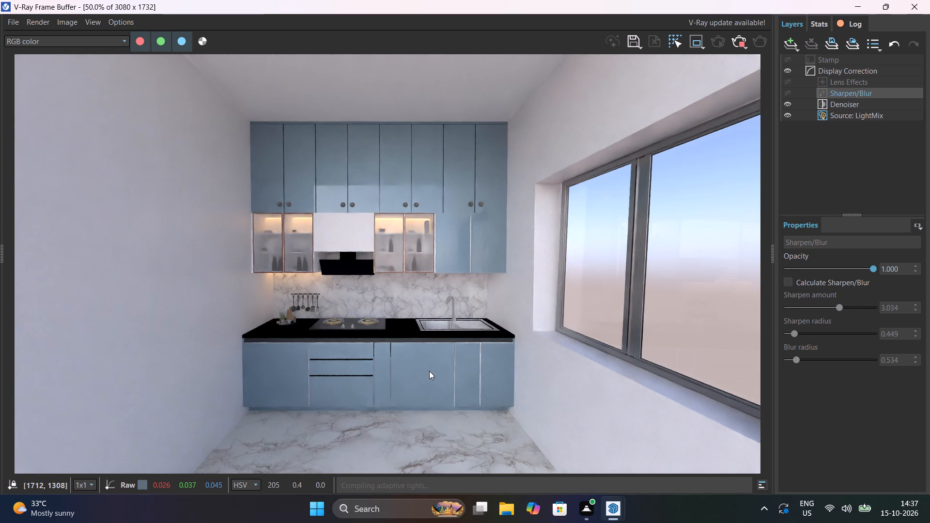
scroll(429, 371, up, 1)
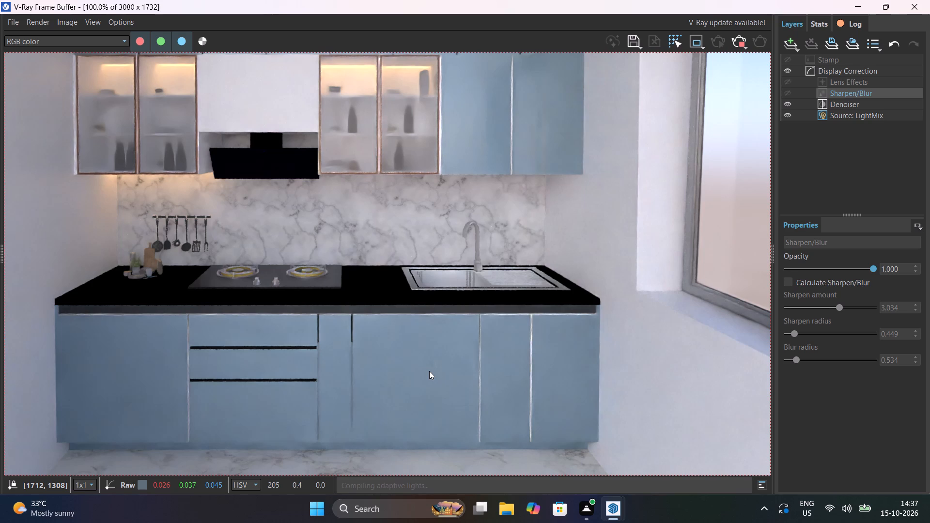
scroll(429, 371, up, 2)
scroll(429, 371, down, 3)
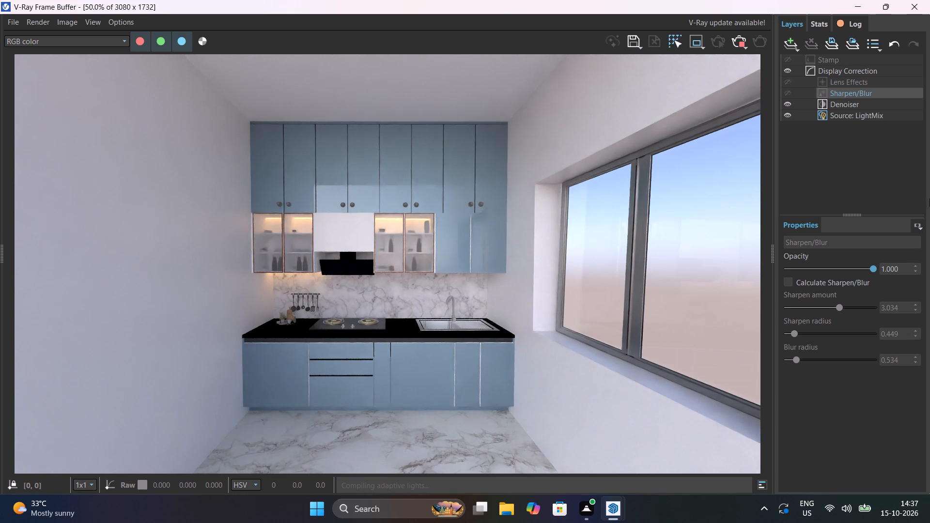
Set the LightMix multiplier of all five rectangle lights to 1.
click(866, 119)
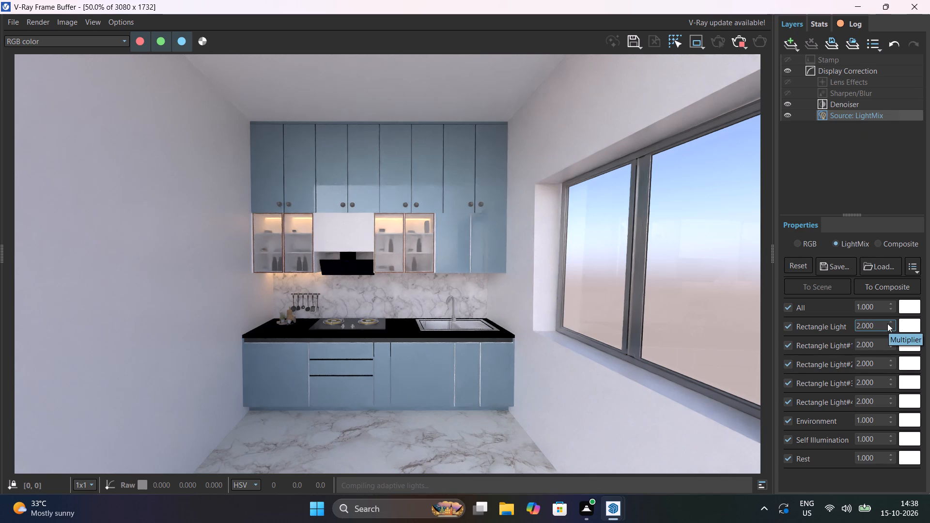
drag(877, 325, 850, 328)
key(1)
key(Return)
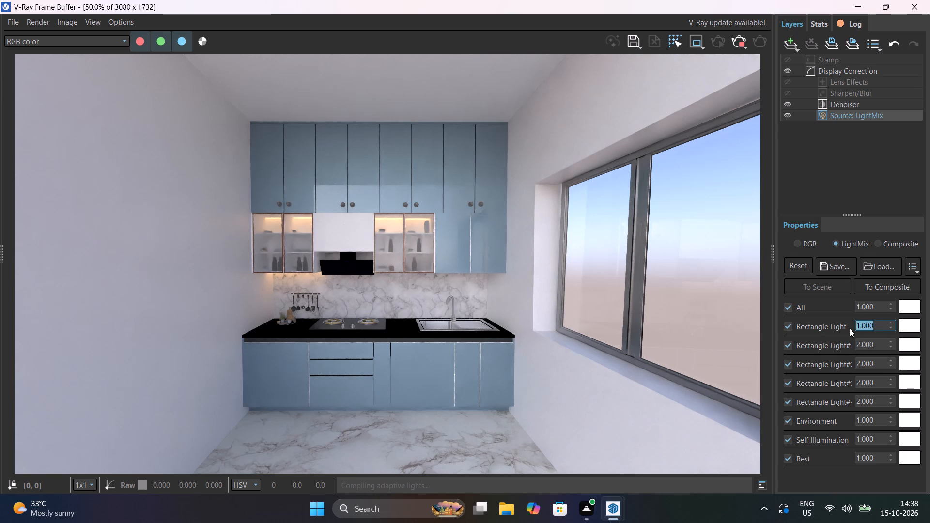
drag(881, 343, 847, 347)
key(1)
key(Return)
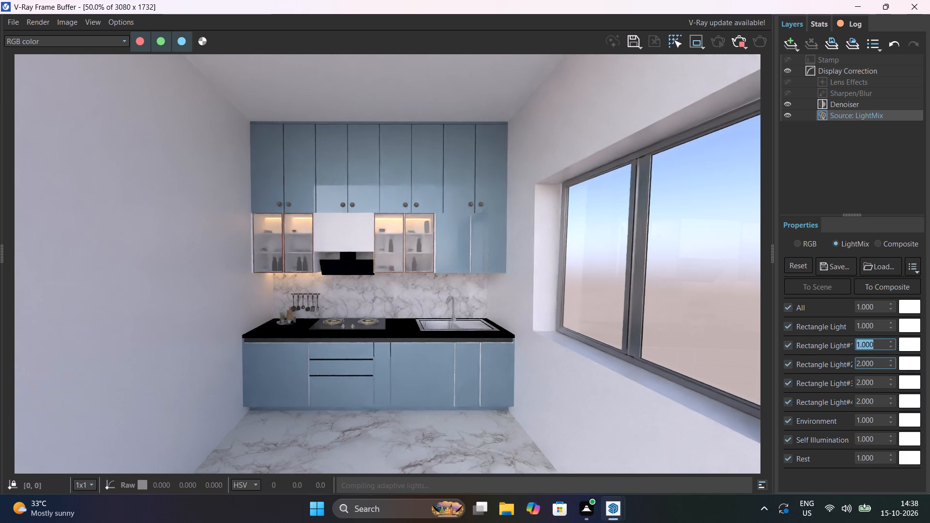
drag(876, 362, 837, 366)
key(1)
key(Return)
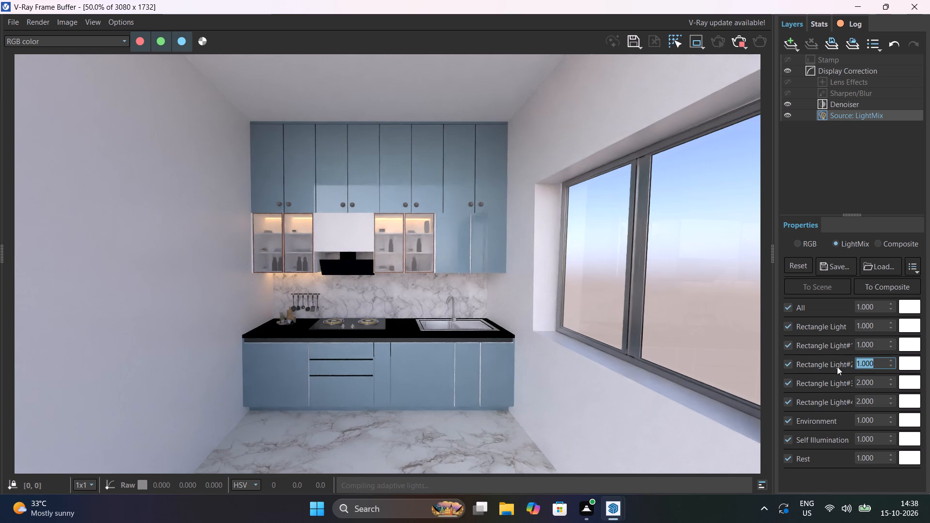
drag(876, 385, 844, 388)
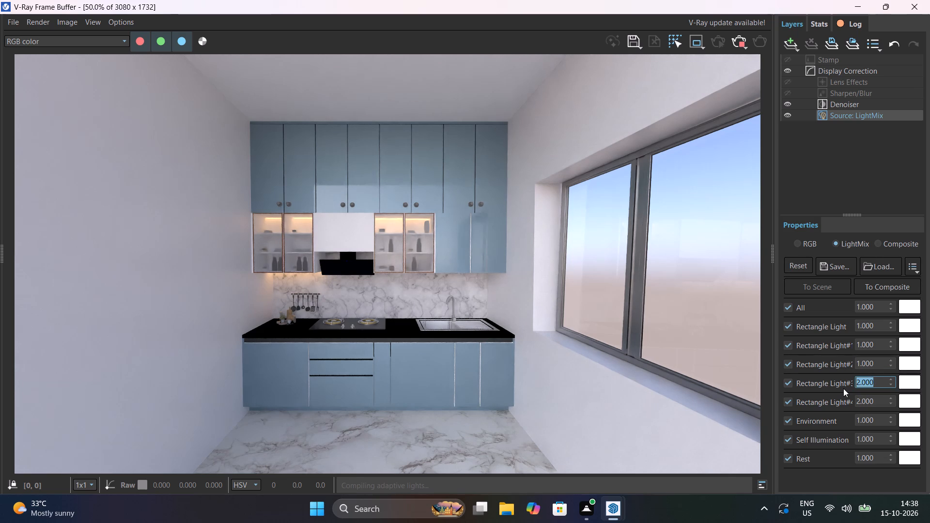
key(1)
key(Return)
drag(879, 399, 850, 400)
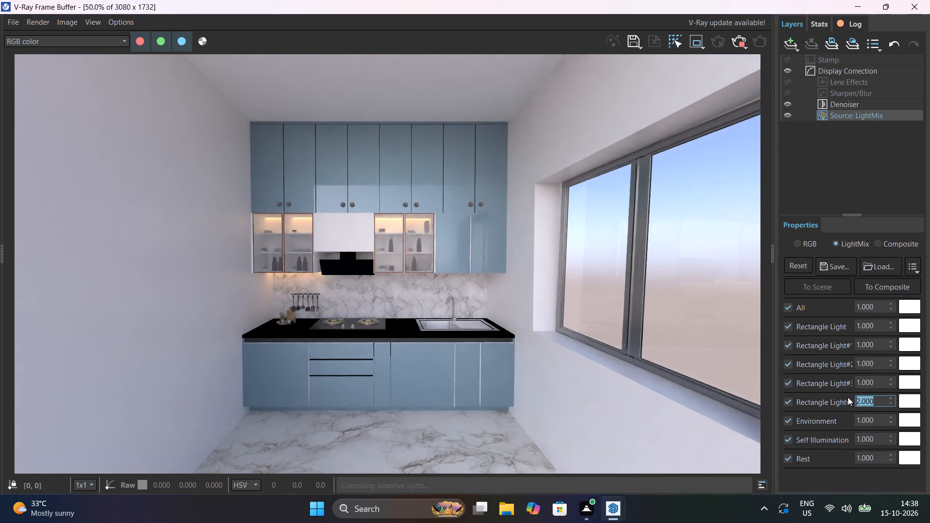
key(1)
key(Return)
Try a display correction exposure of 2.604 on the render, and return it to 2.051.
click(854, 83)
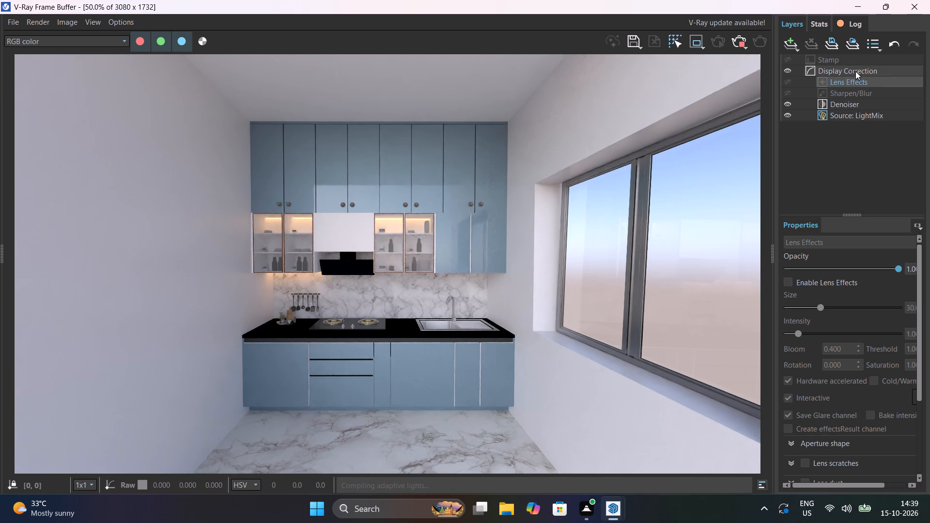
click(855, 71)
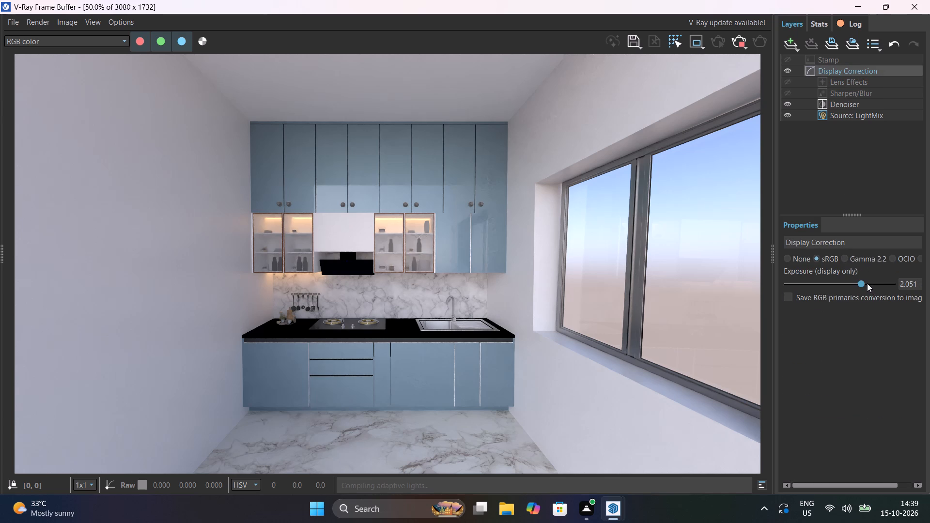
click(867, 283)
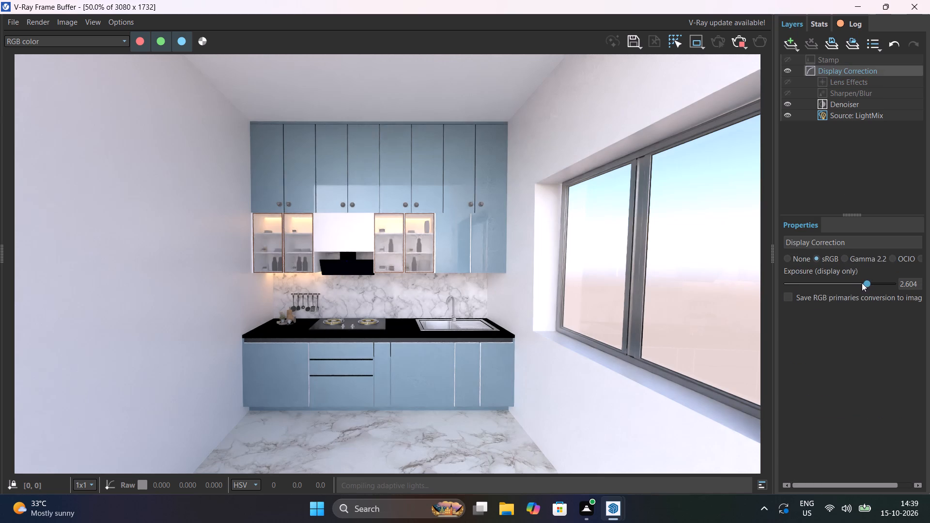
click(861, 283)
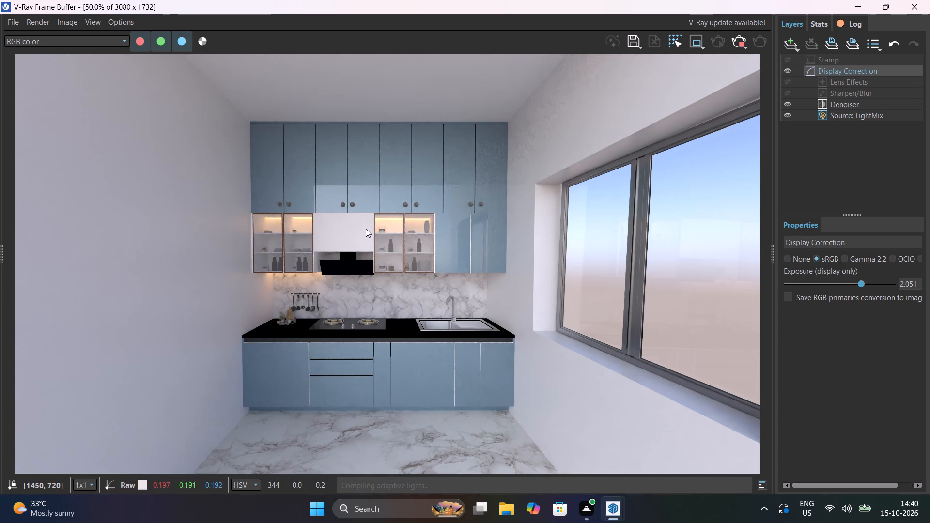
Capture a rectangular screen snip of the kitchen render, covering the cabinets, counter and most of the window.
scroll(366, 229, up, 1)
scroll(366, 229, down, 1)
key(Print)
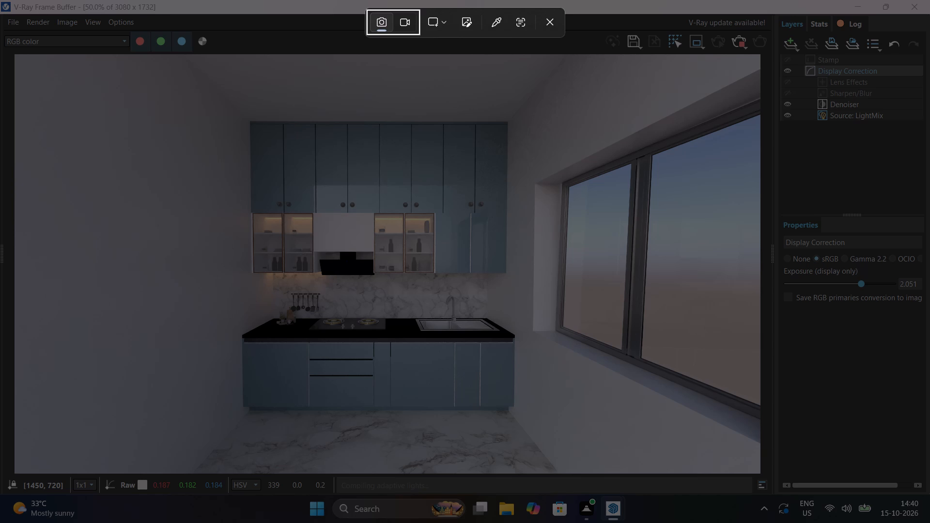
drag(113, 58, 145, 331)
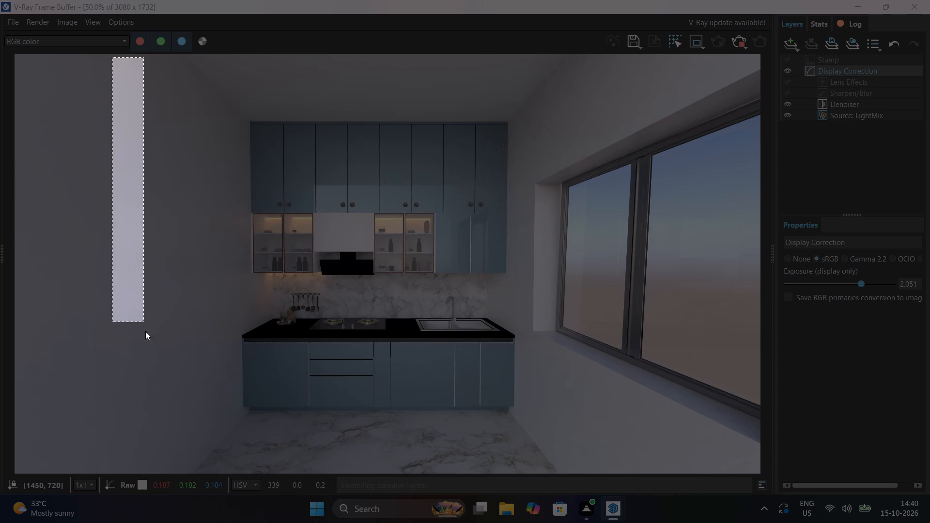
drag(145, 331, 579, 443)
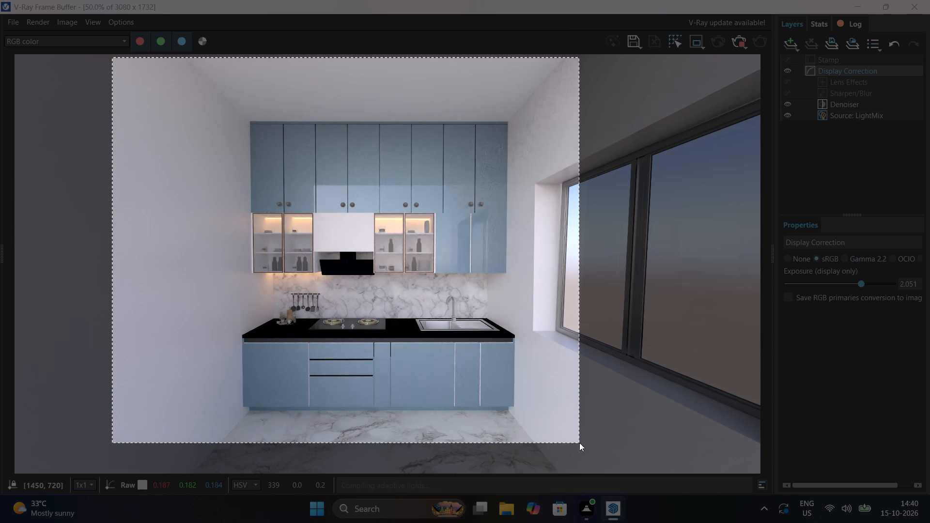
drag(579, 443, 645, 453)
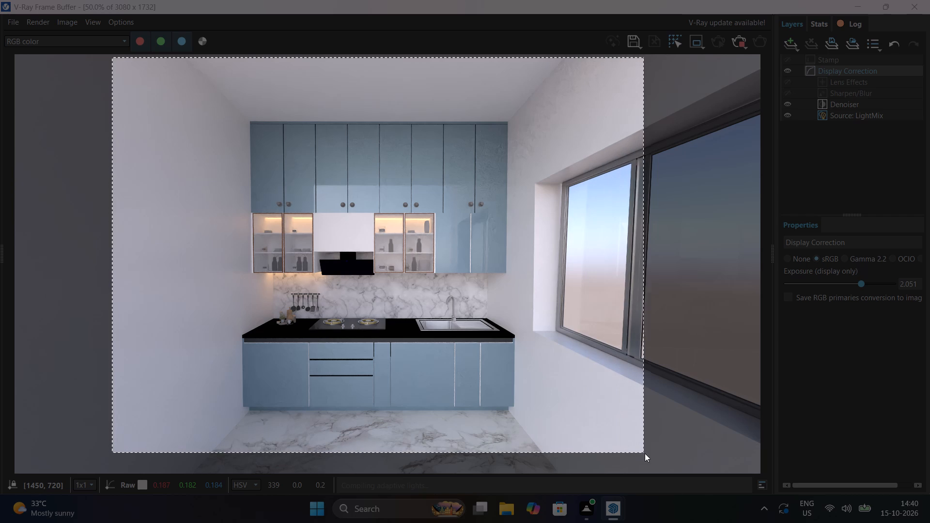
drag(645, 453, 747, 471)
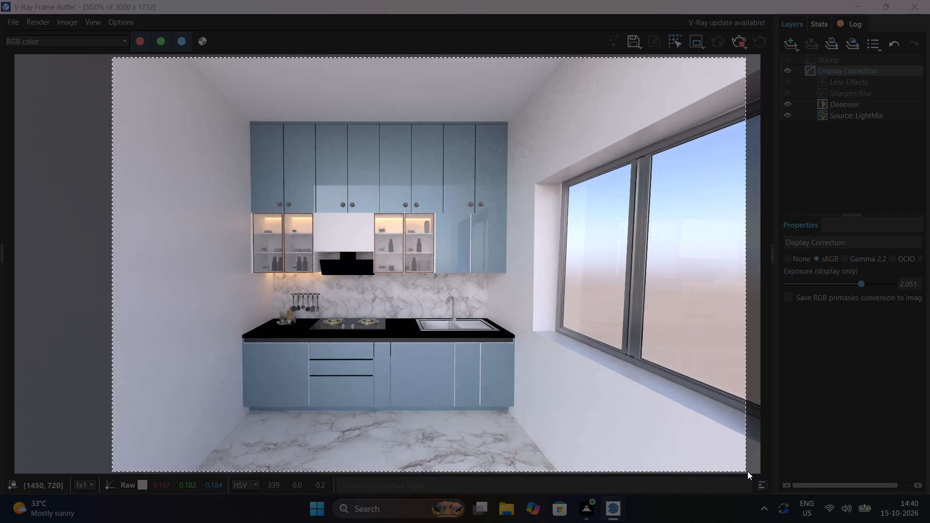
drag(747, 471, 715, 466)
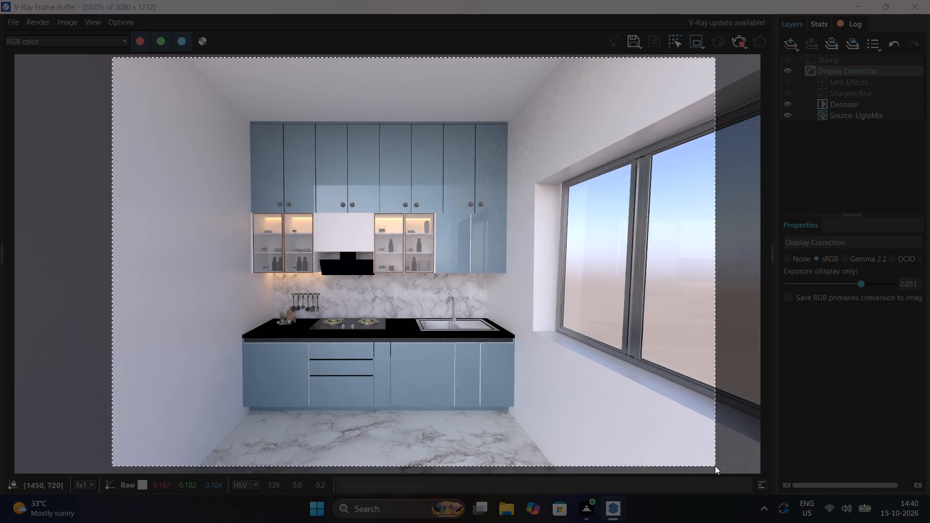
drag(715, 466, 720, 471)
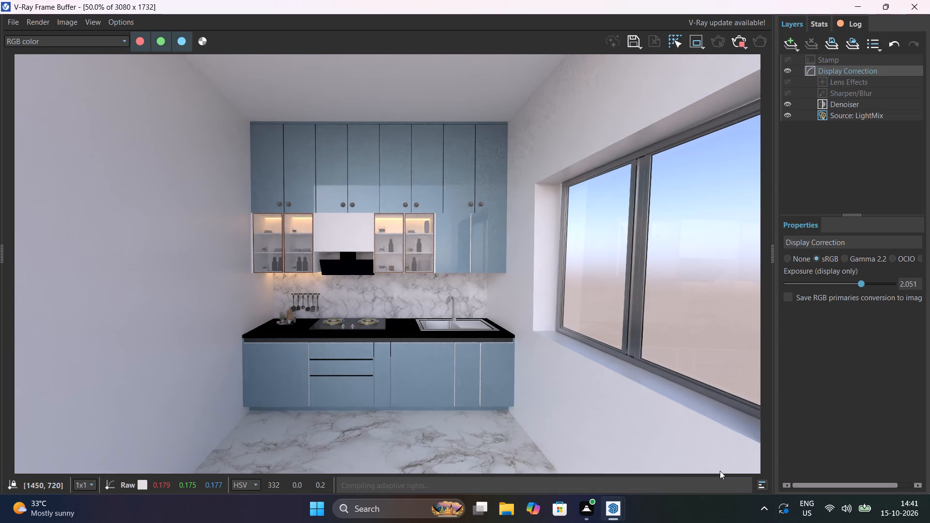
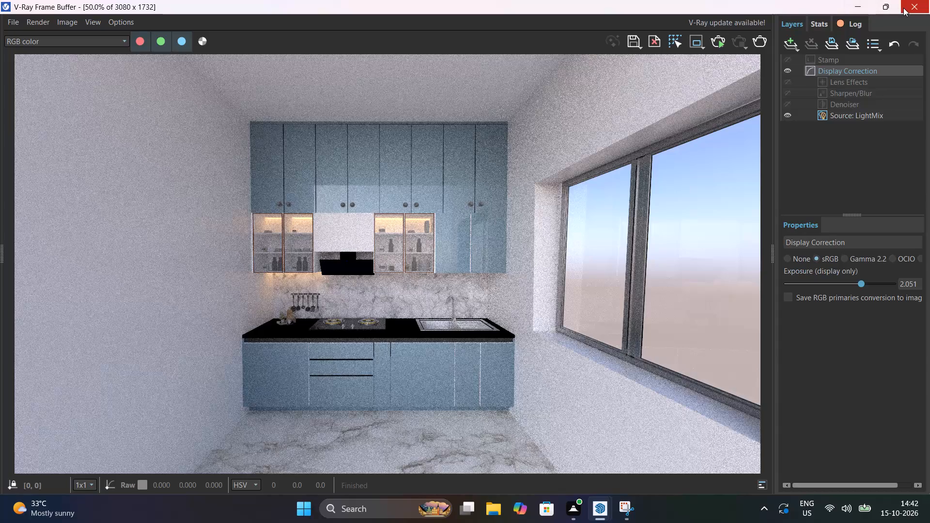
Close the V-Ray frame buffer and asset editor, and save the kitchen model under its existing file name.
click(903, 8)
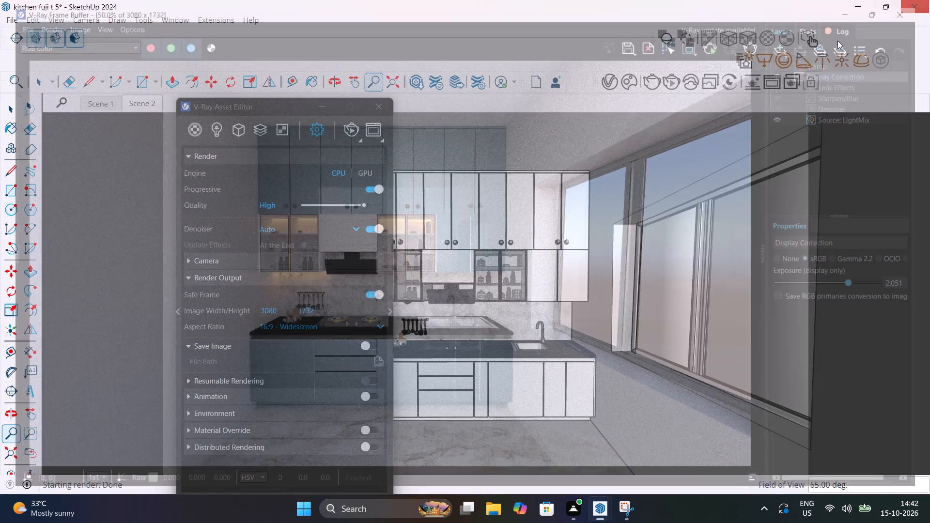
click(378, 107)
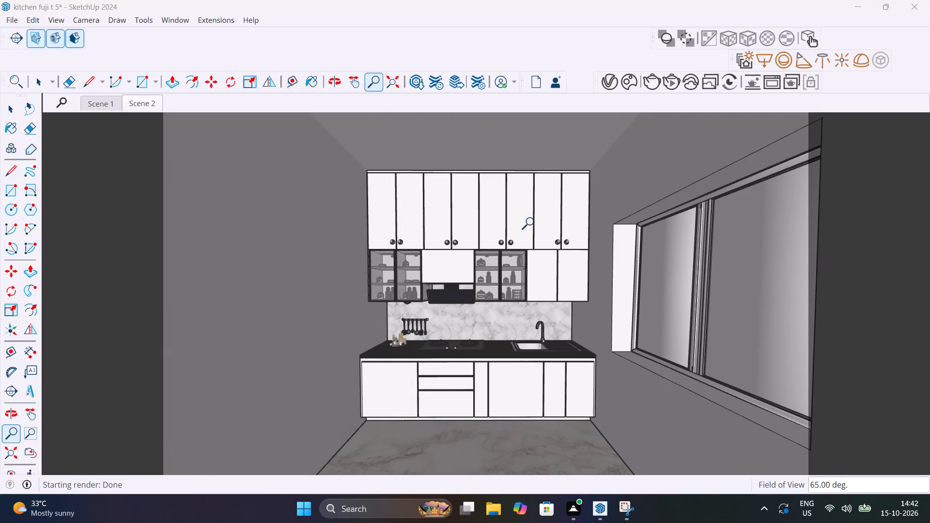
key(ctrl+s)
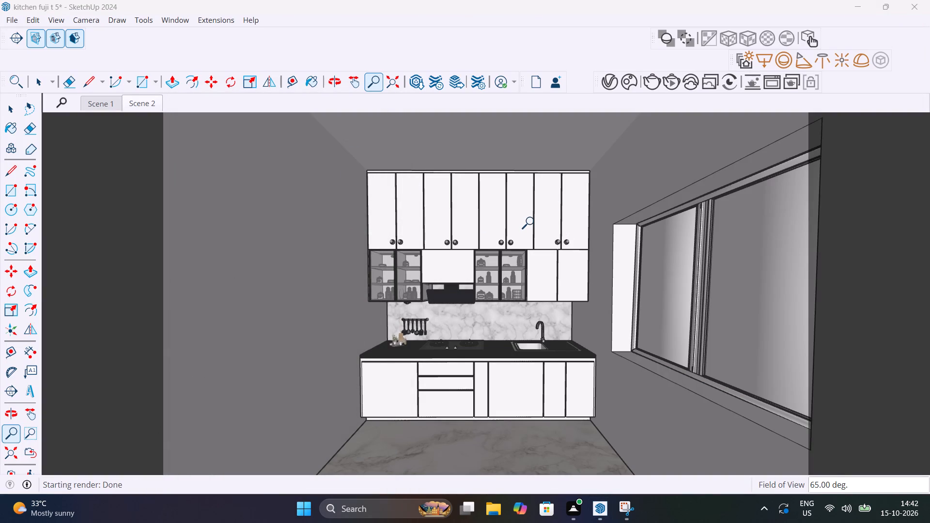